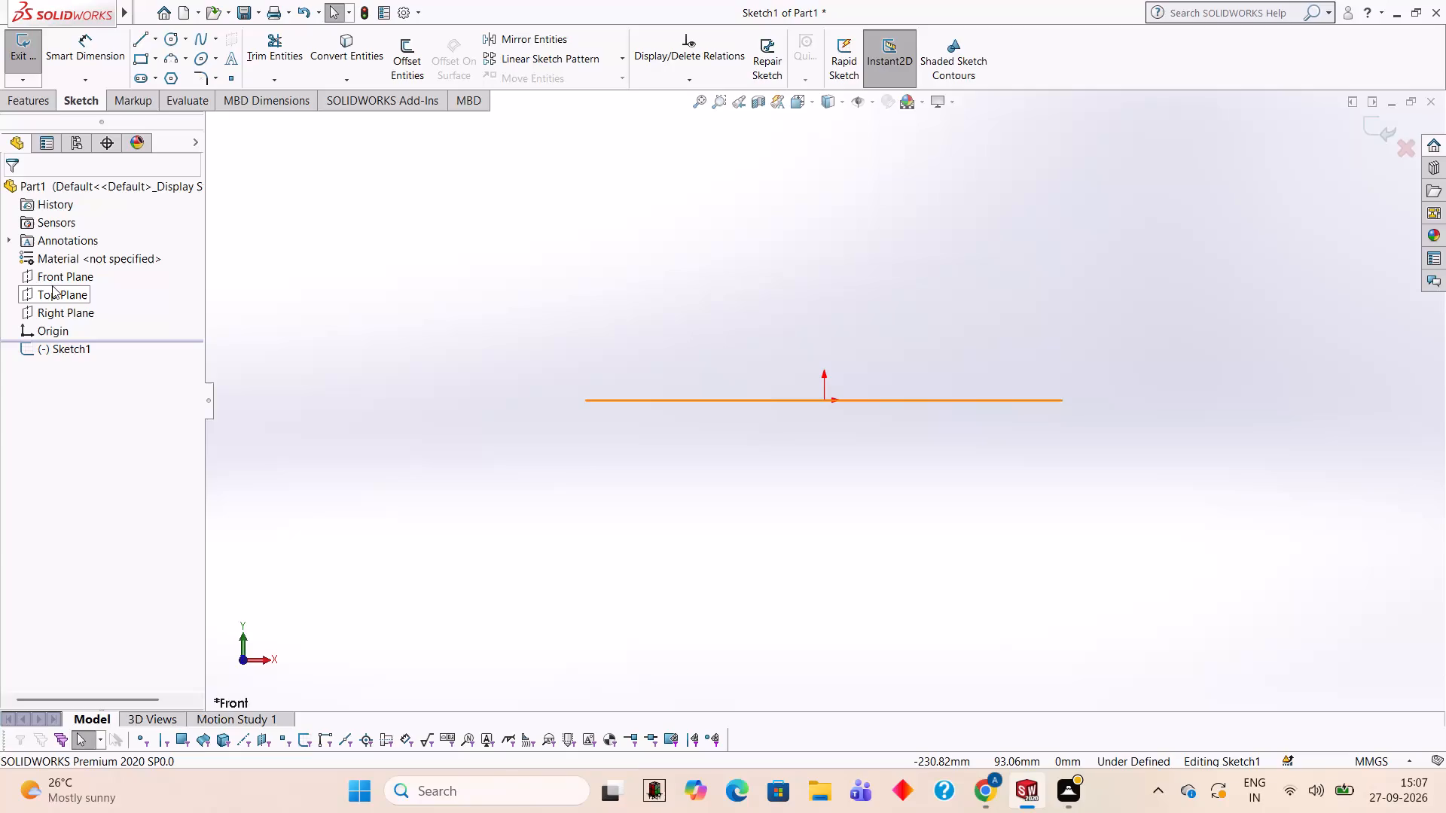
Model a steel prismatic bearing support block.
Leave the current sketch and start a new sketch on the Front Plane.
left_click(58, 282)
left_click_drag(75, 255, 83, 257)
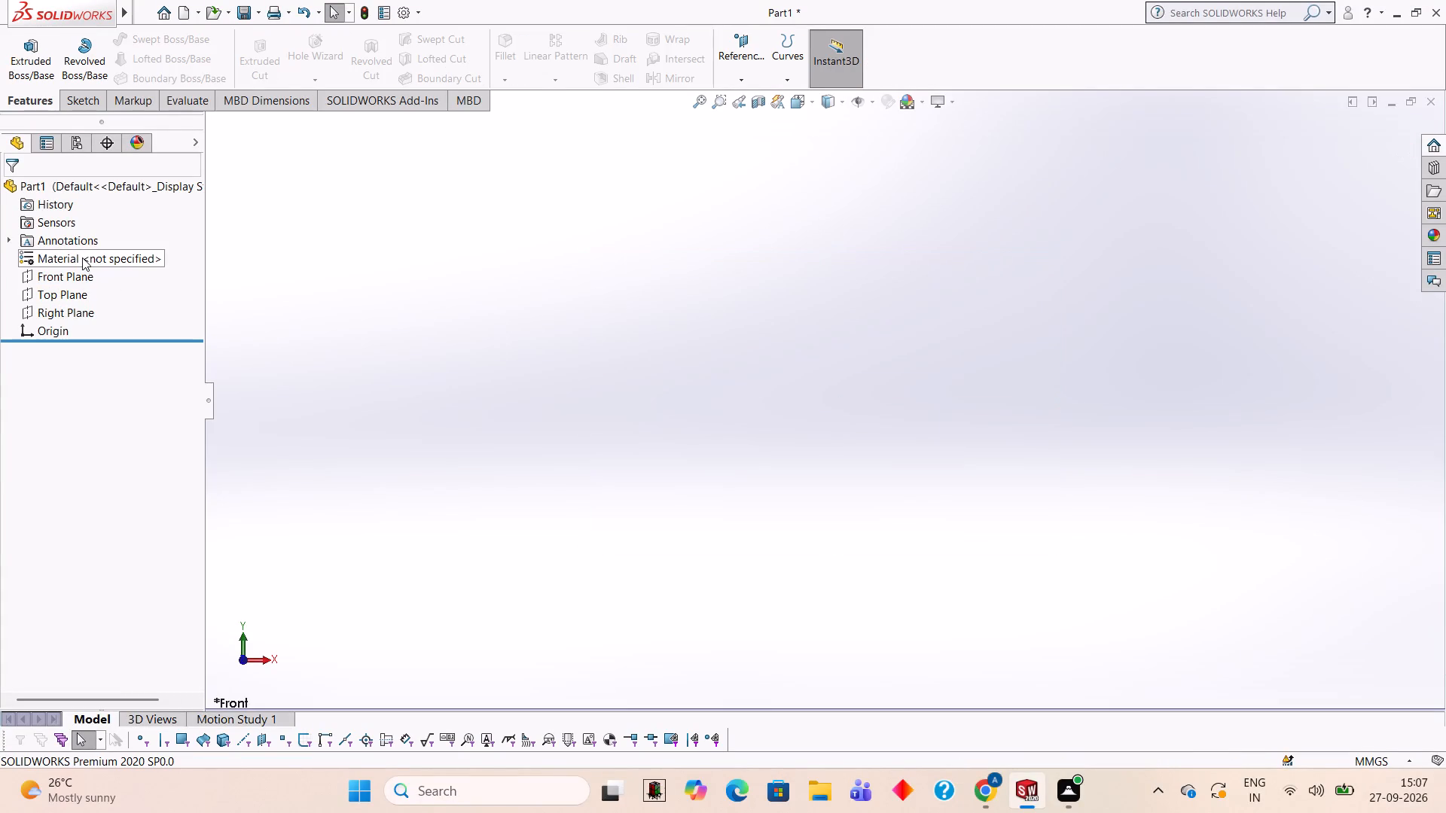
left_click(74, 275)
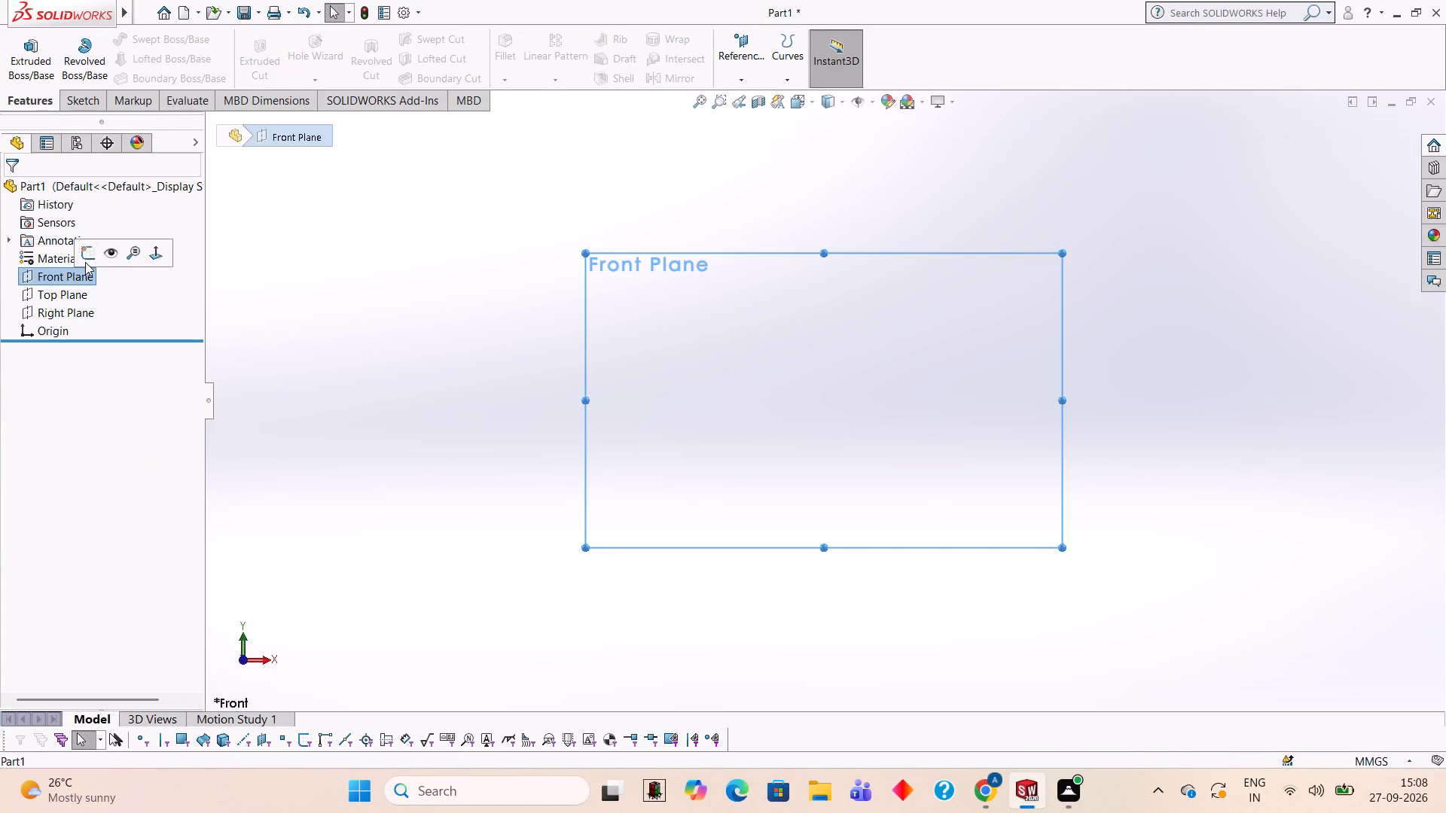
left_click(85, 261)
left_click(703, 418)
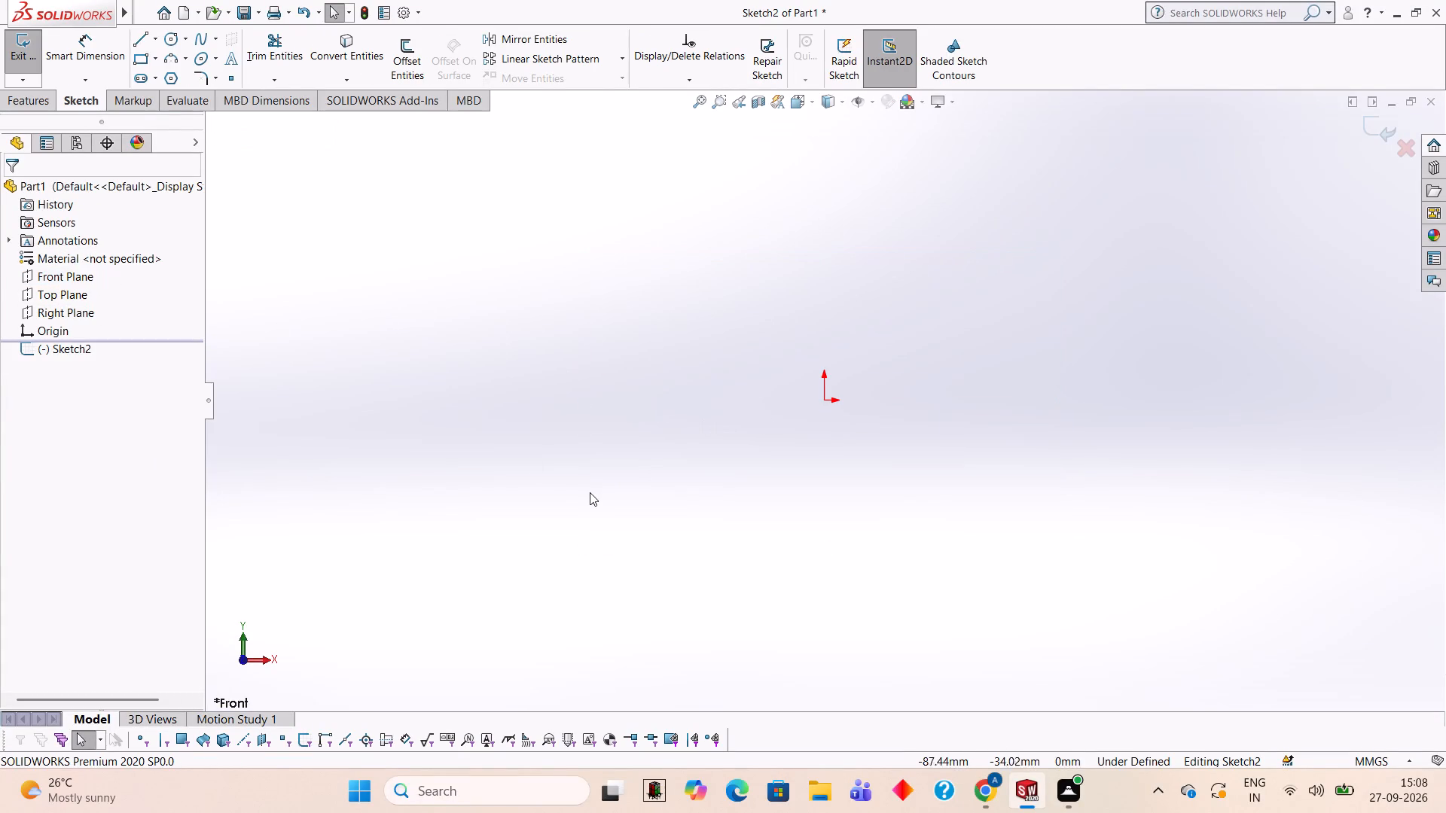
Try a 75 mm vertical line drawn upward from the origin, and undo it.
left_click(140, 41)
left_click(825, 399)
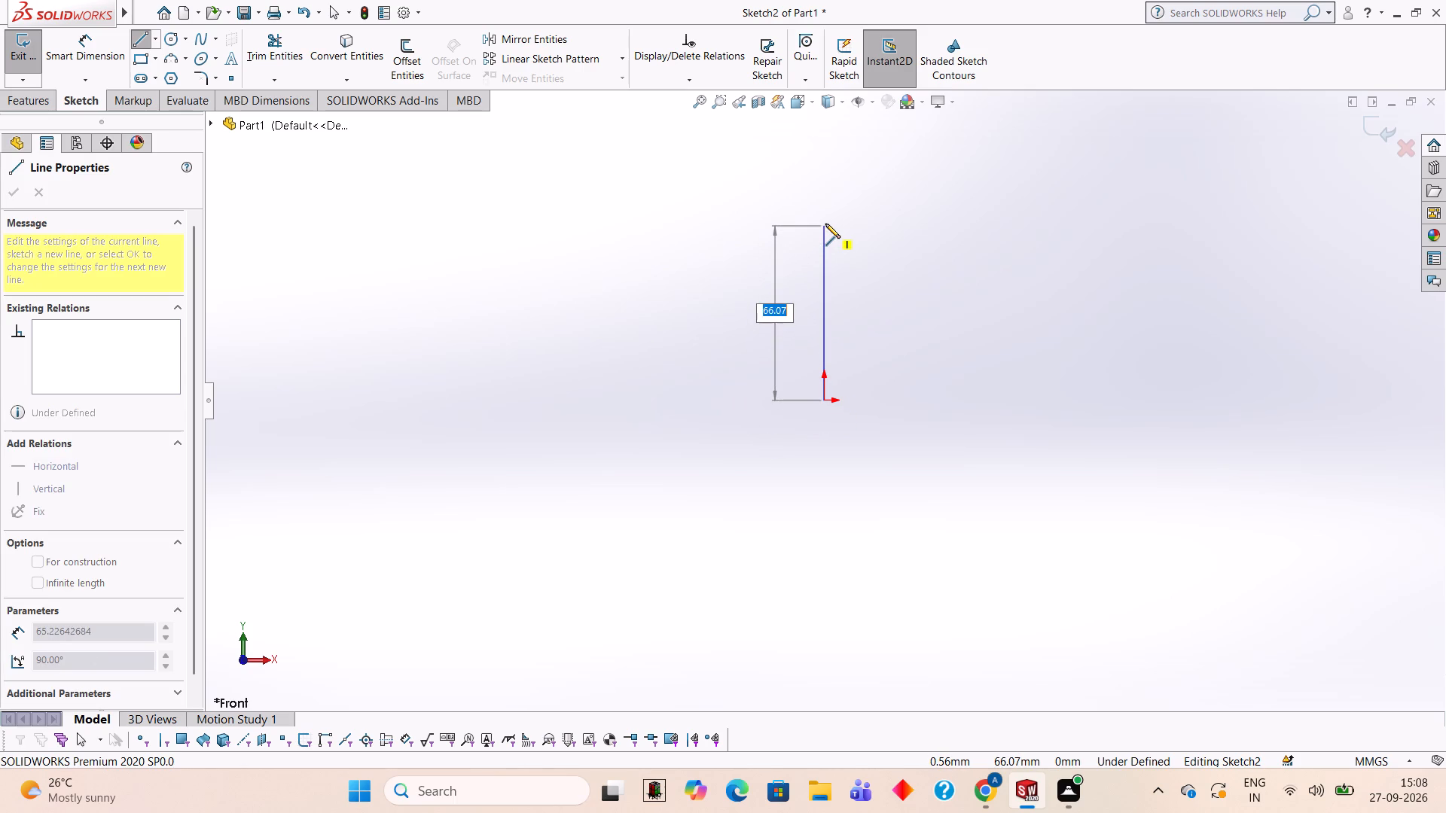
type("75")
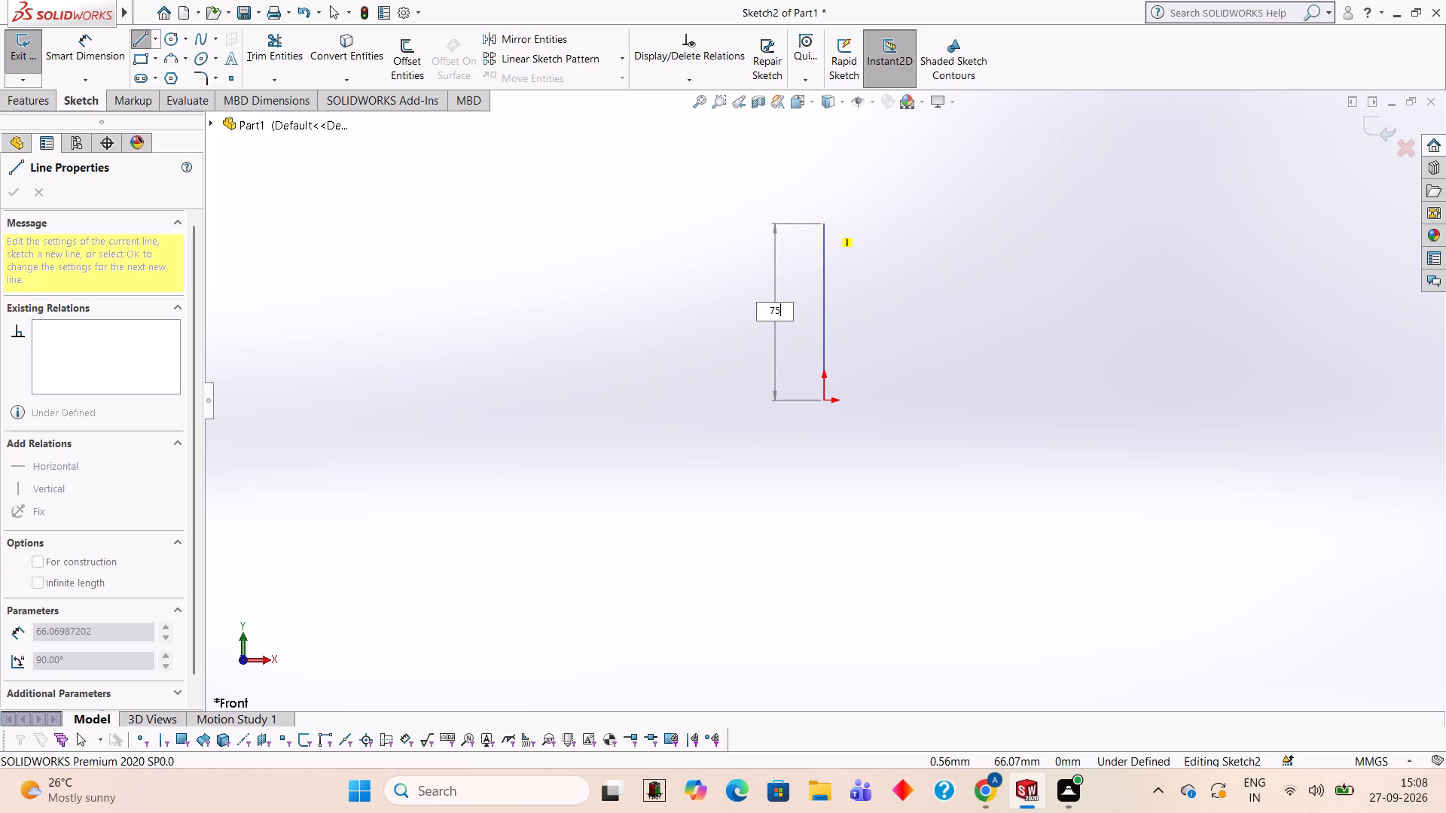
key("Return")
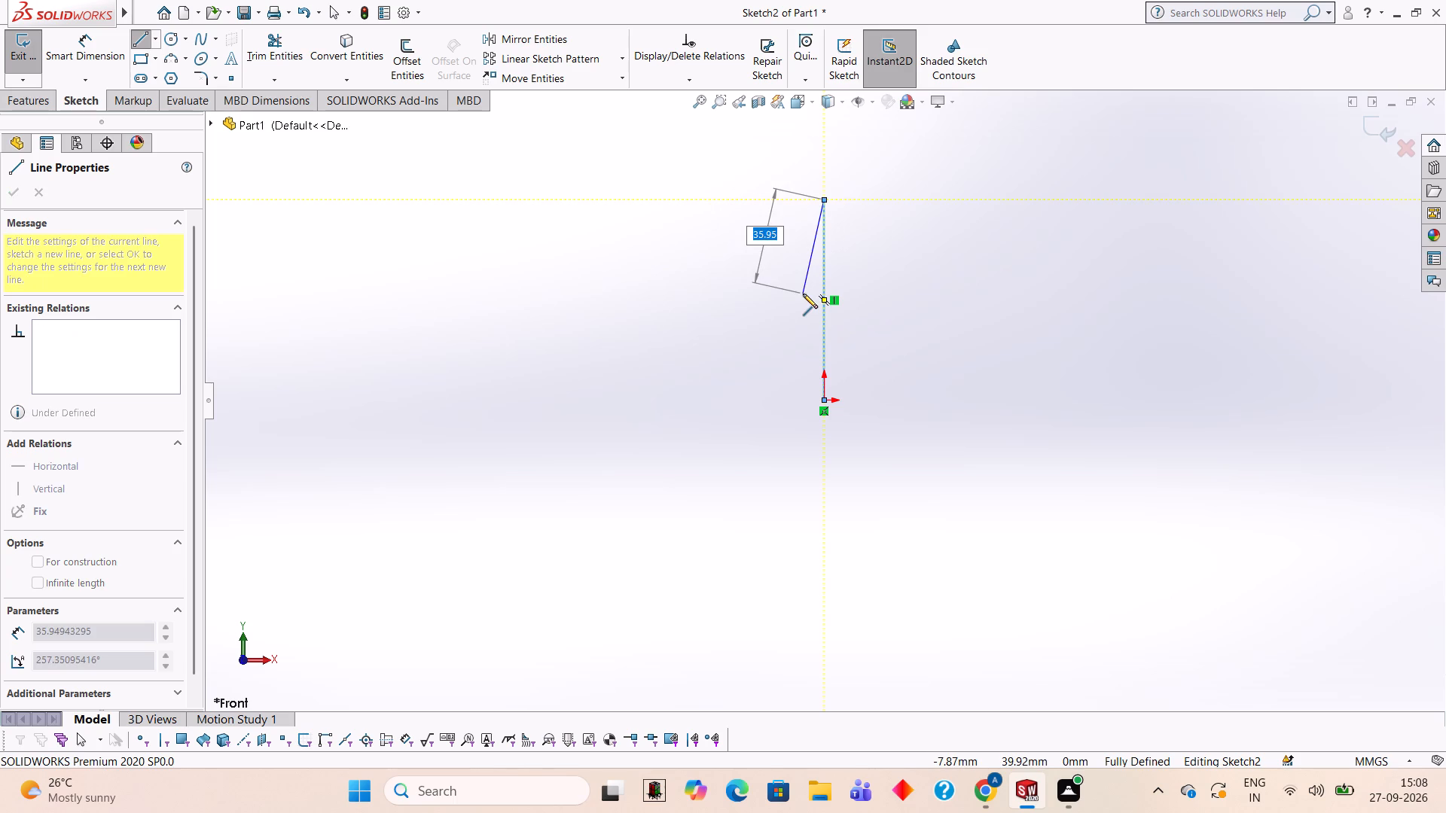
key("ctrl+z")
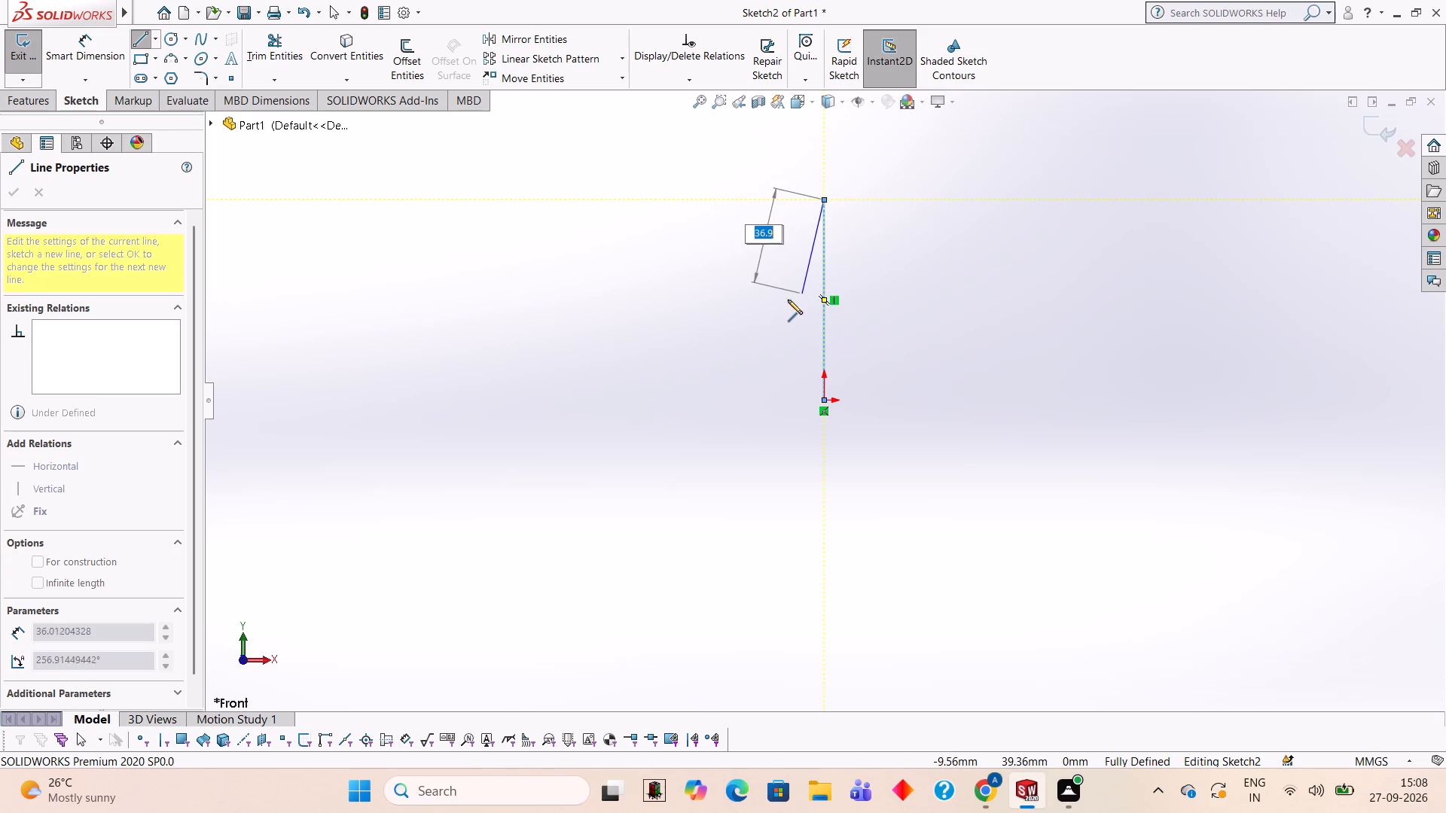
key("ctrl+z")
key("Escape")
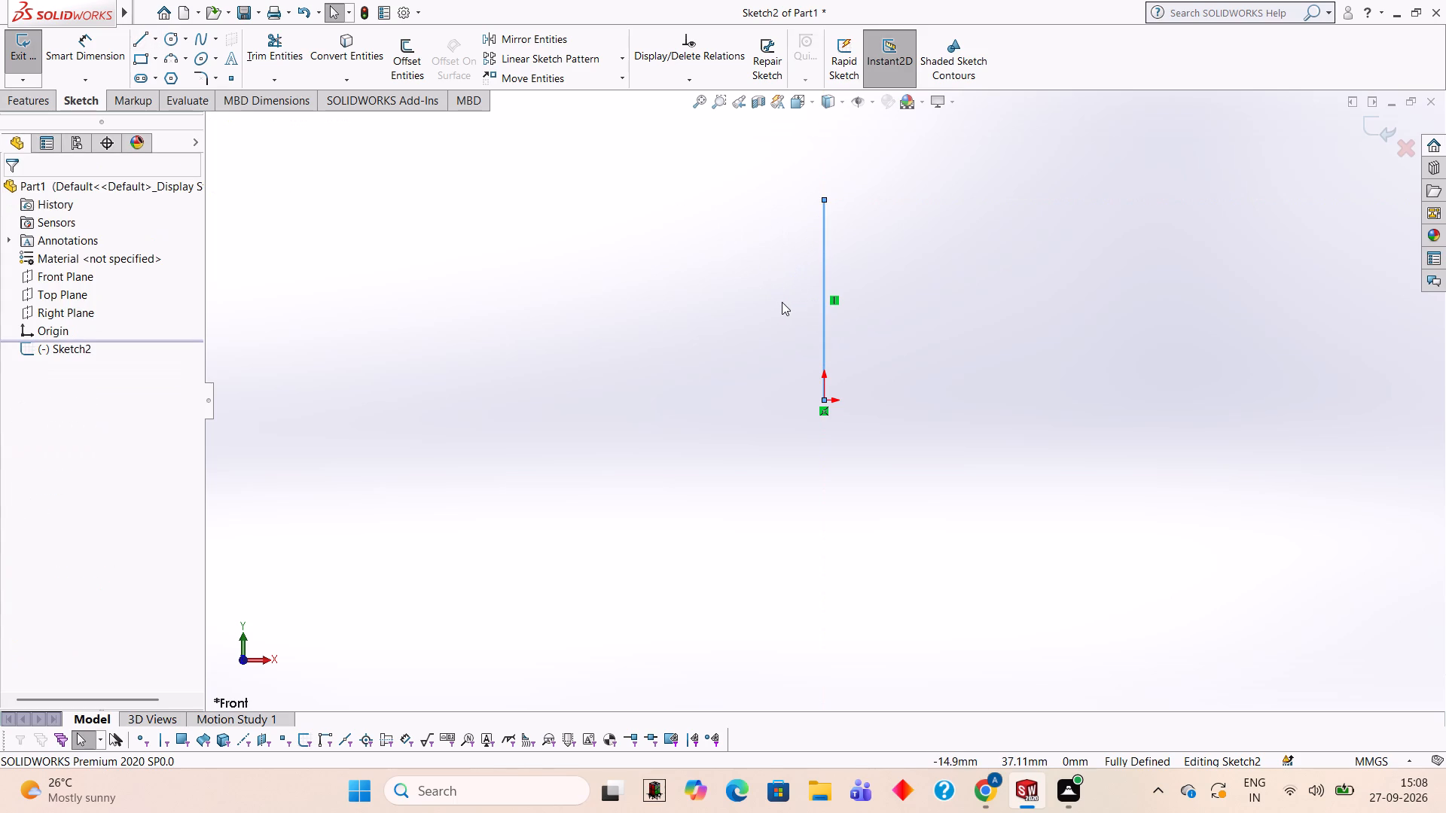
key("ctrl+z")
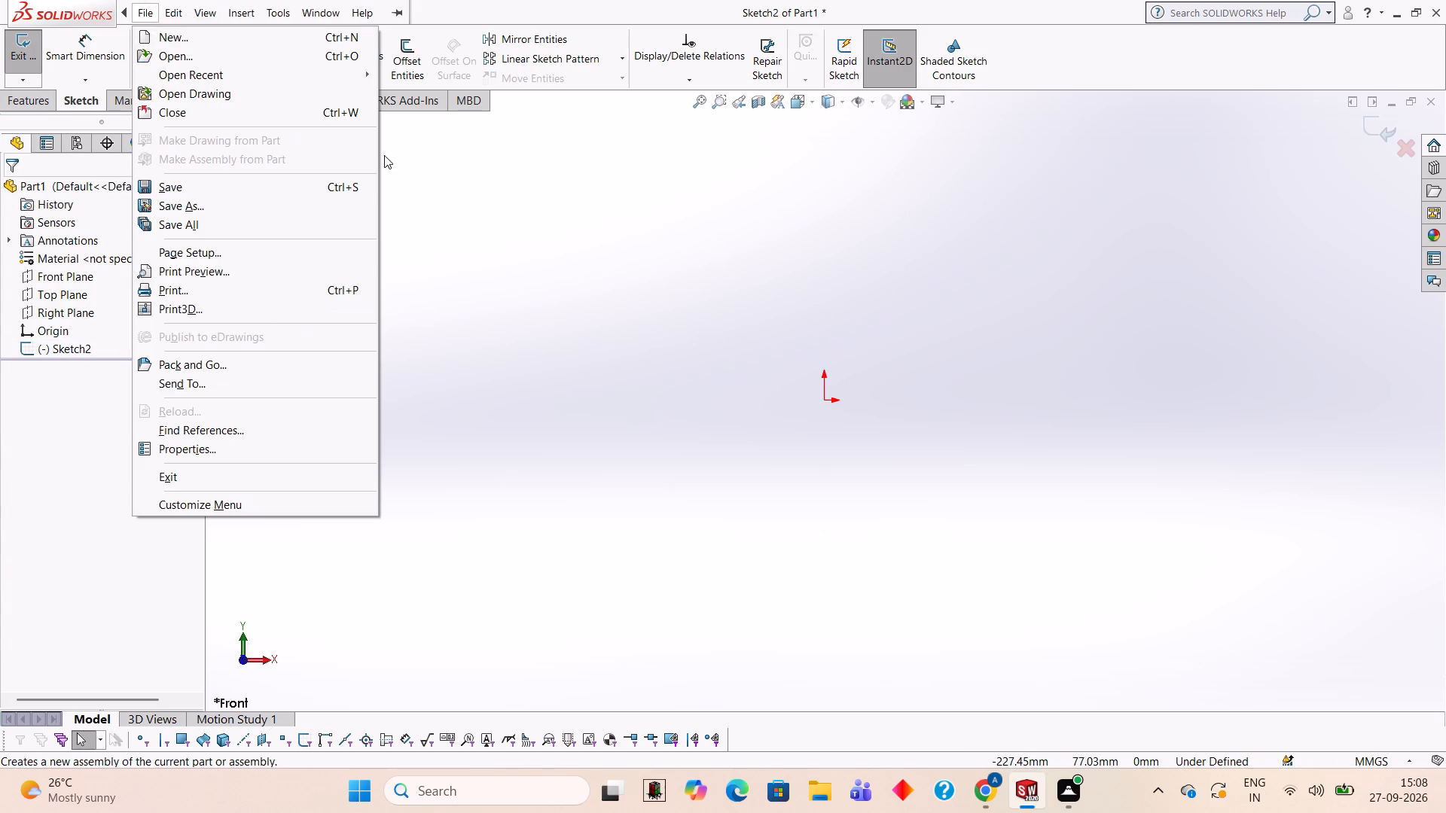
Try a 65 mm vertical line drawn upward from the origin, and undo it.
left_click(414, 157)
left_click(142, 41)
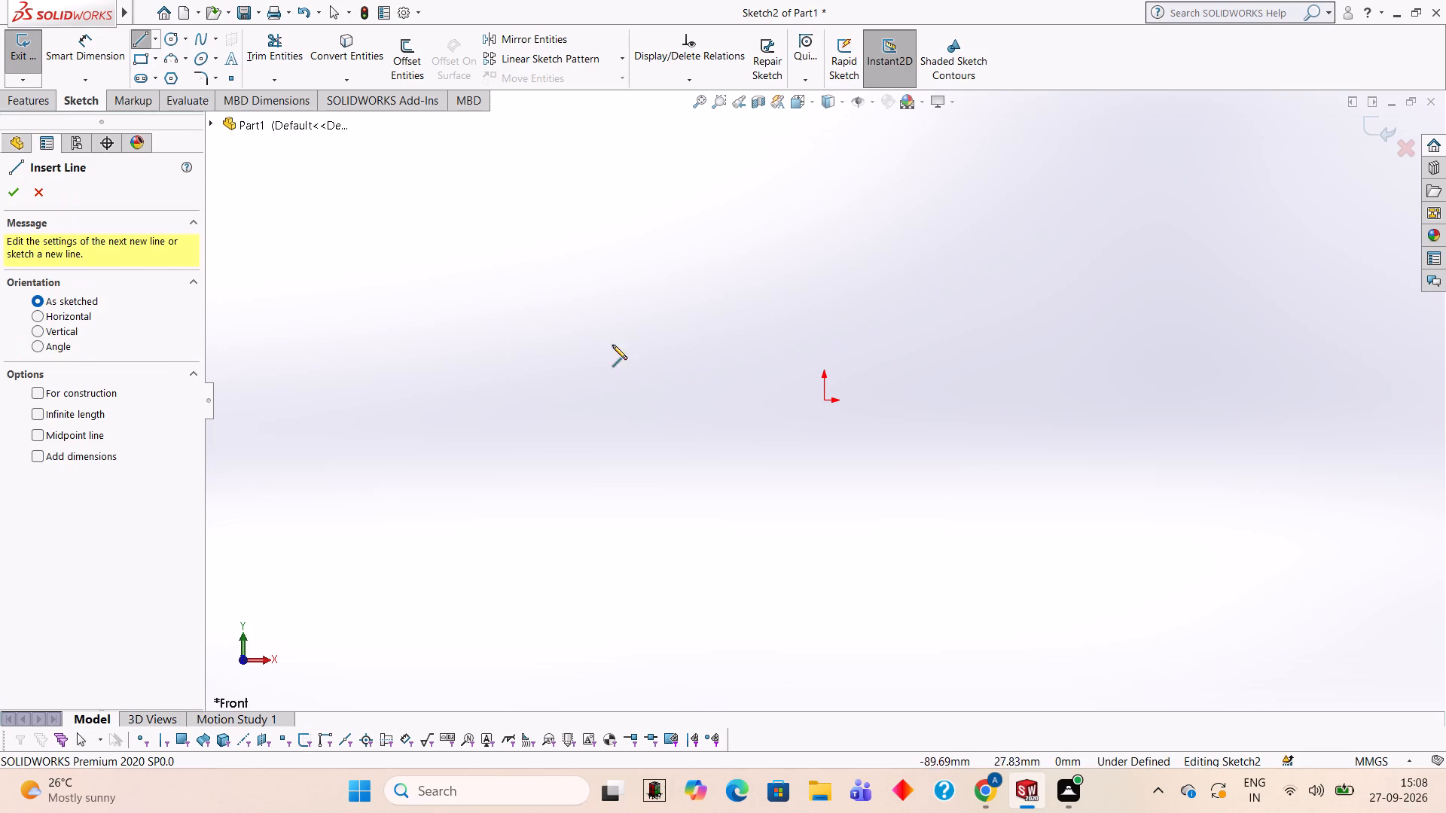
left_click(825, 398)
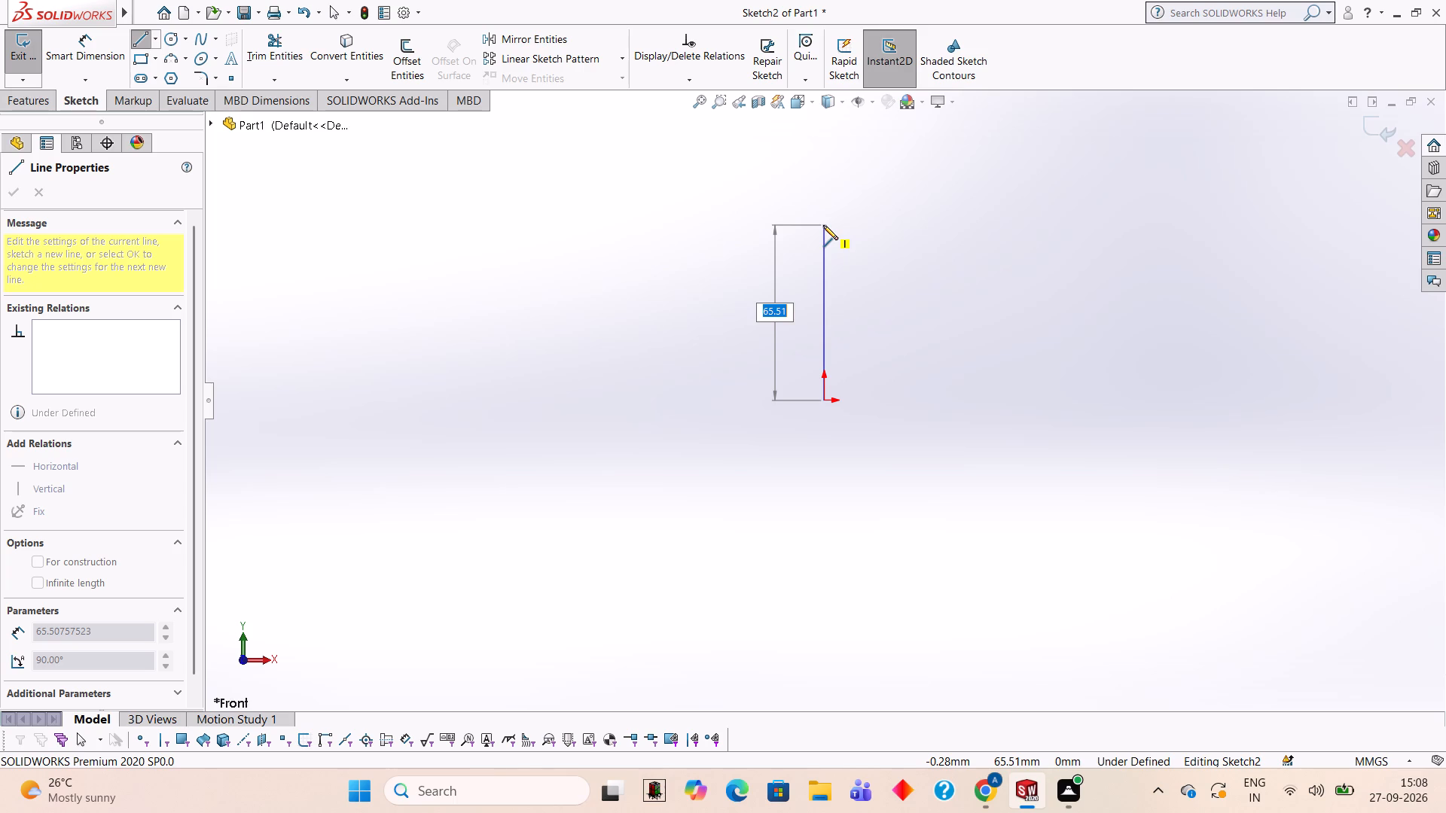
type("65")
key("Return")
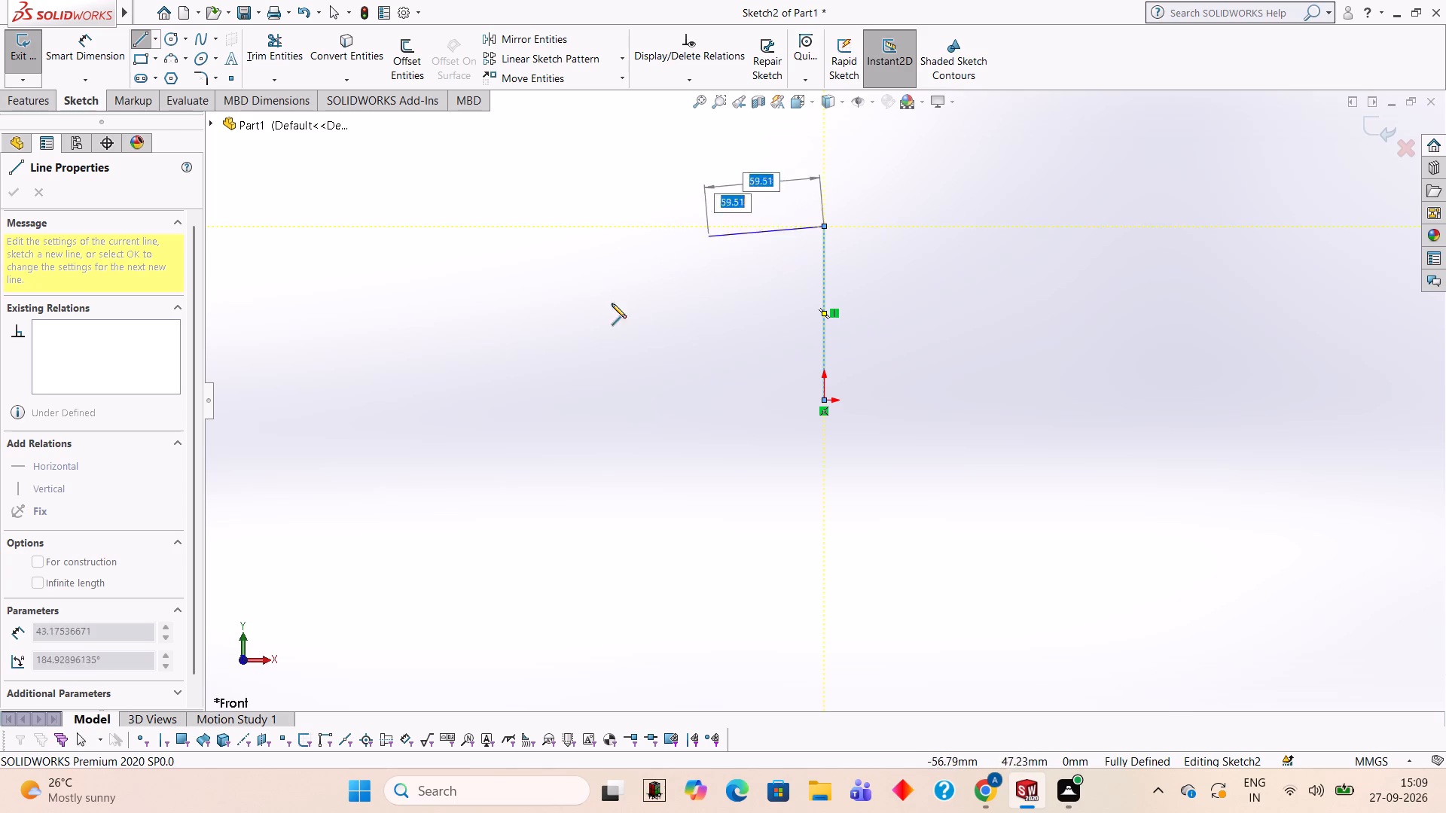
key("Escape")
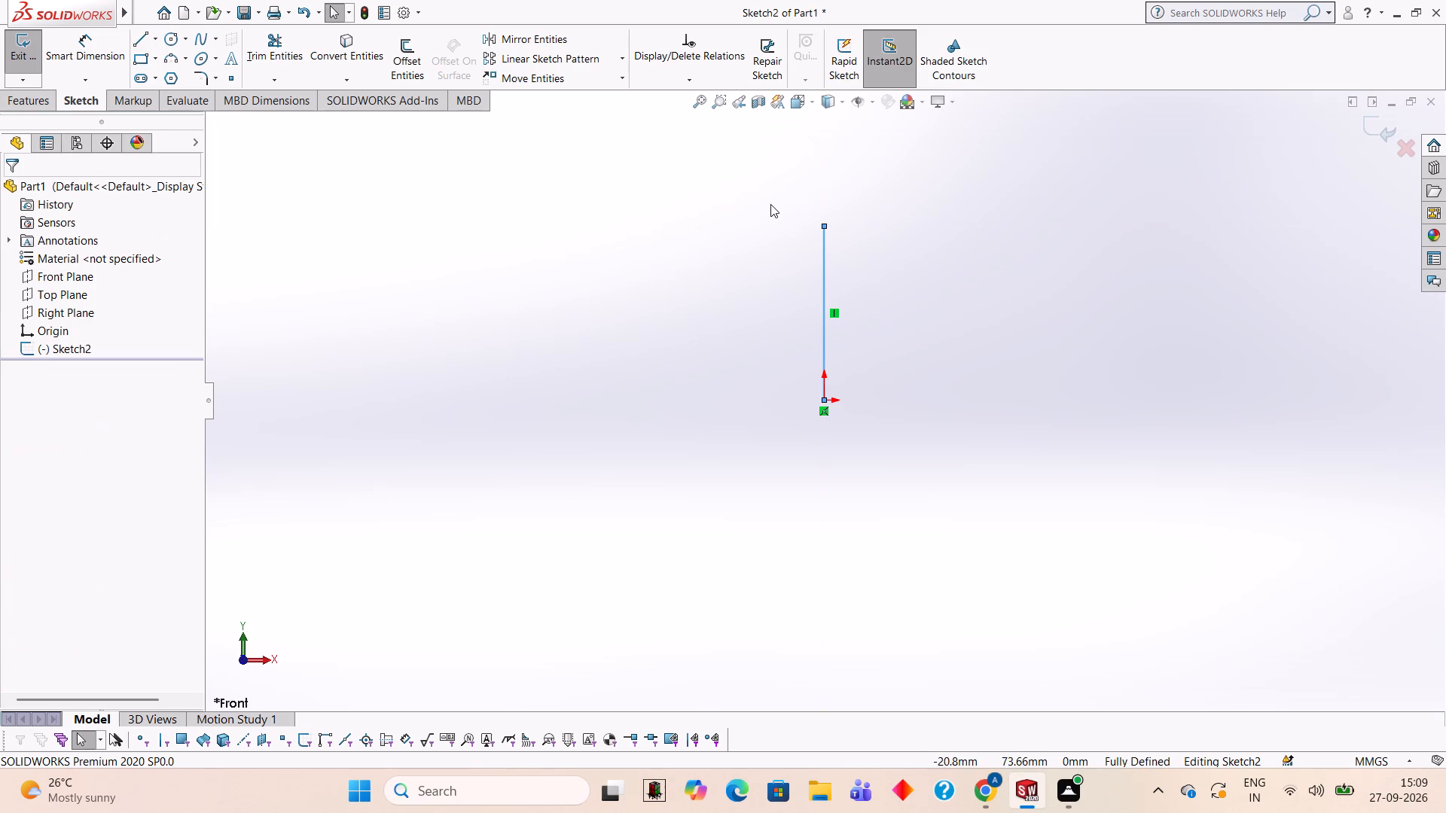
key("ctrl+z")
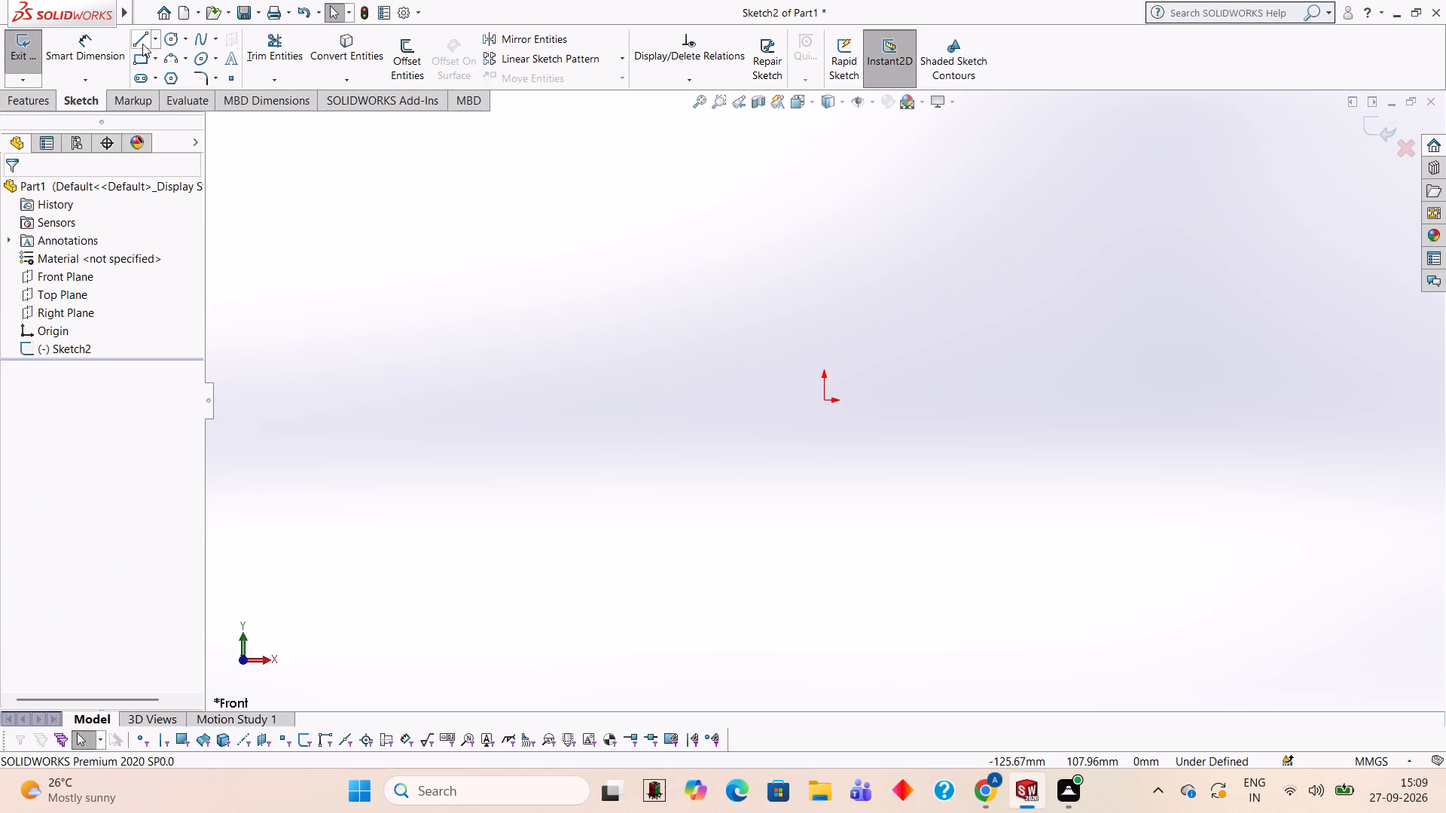
Draw a 5 mm vertical line up from the origin, continued by a 25 mm horizontal line to the left.
left_click(142, 44)
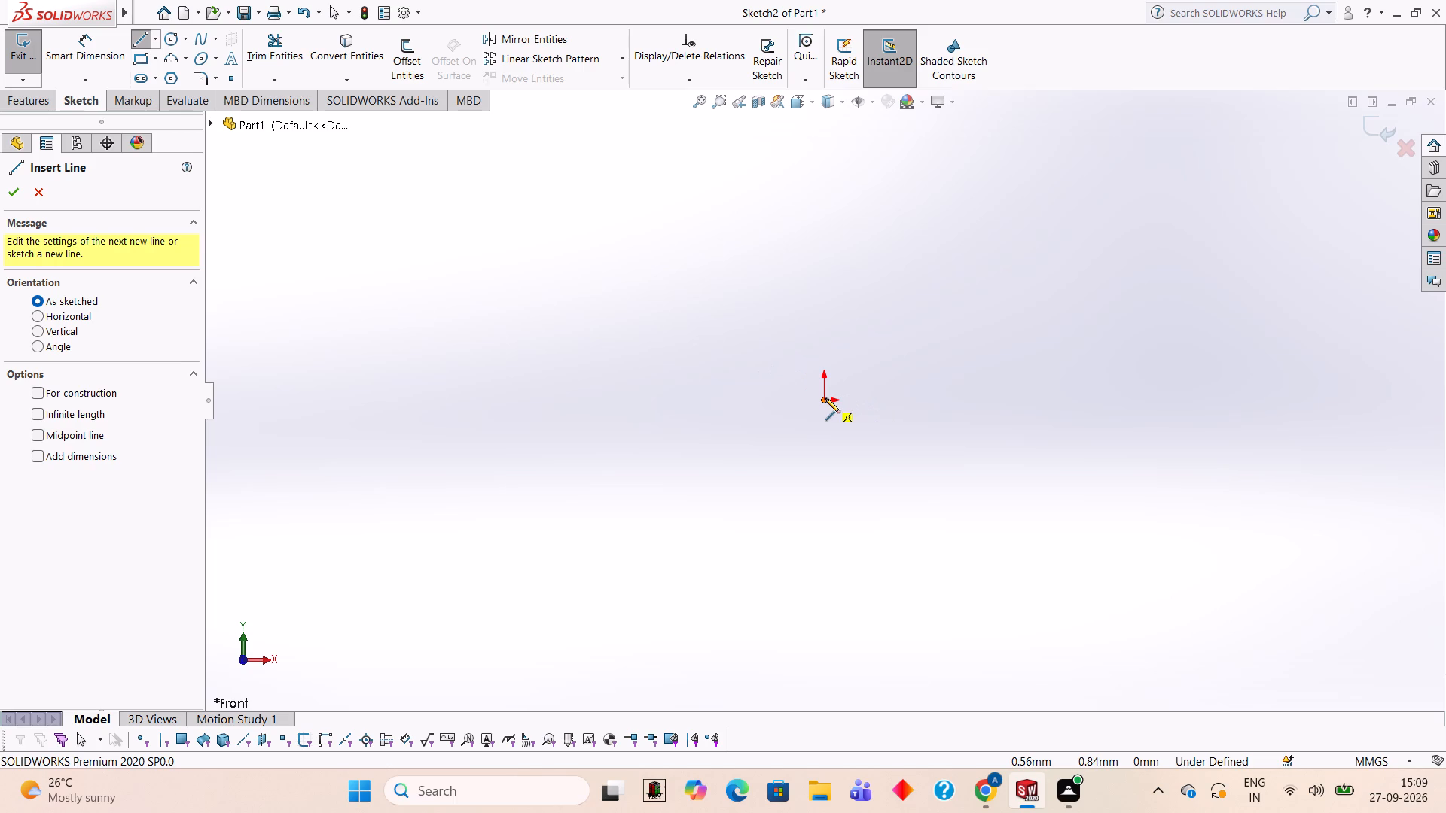
left_click(825, 398)
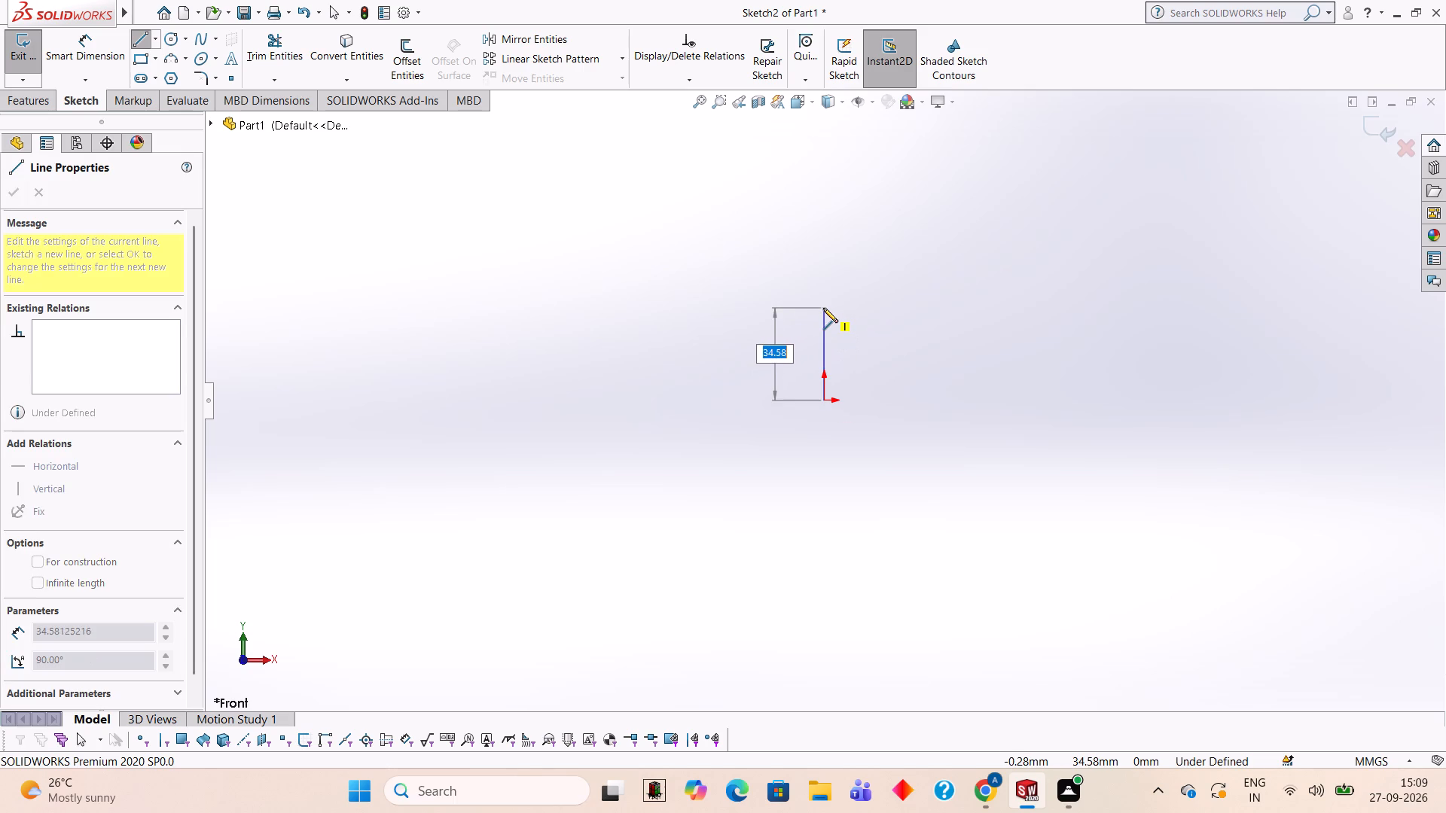
key("5")
key("Return")
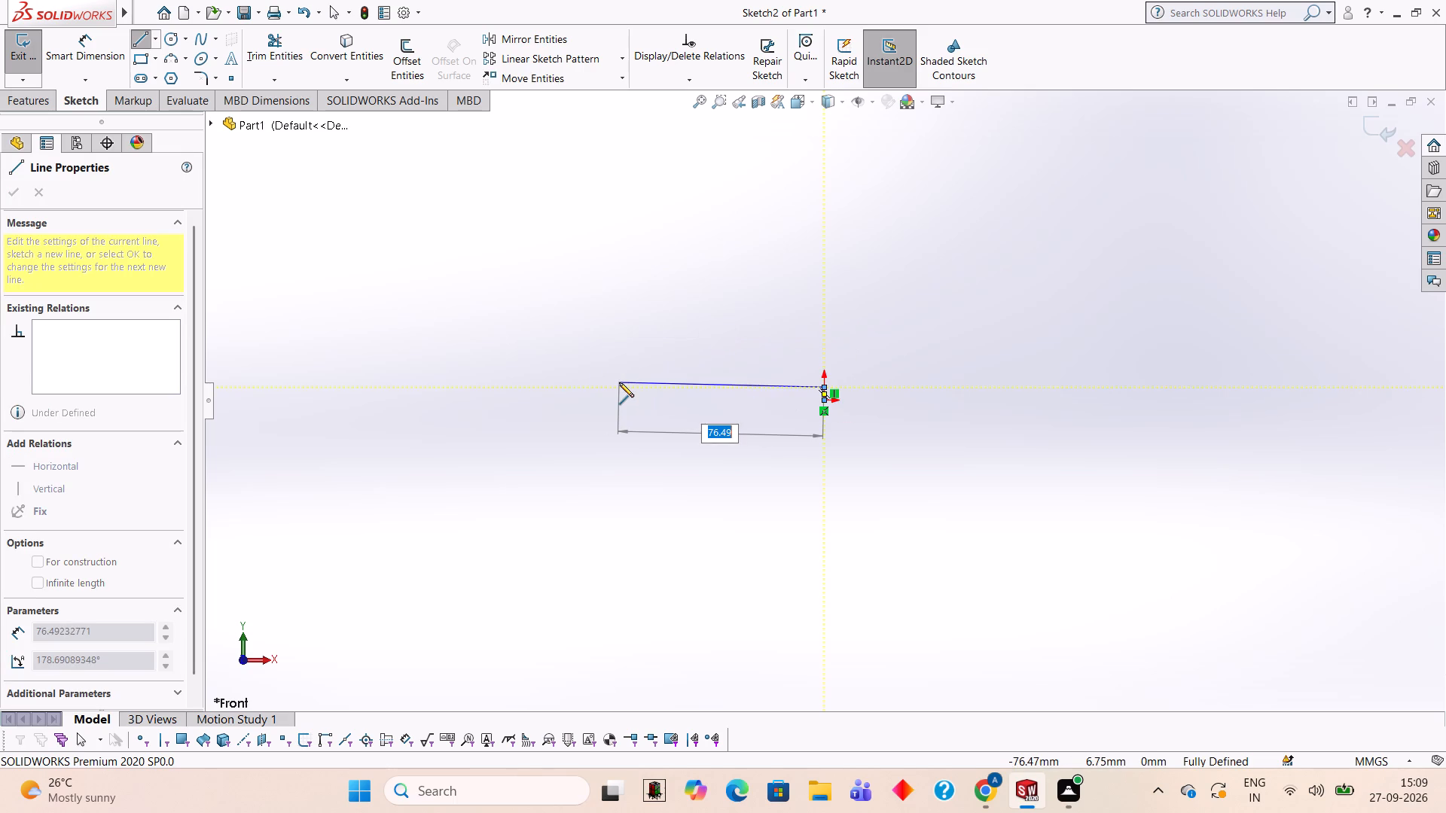
type("25")
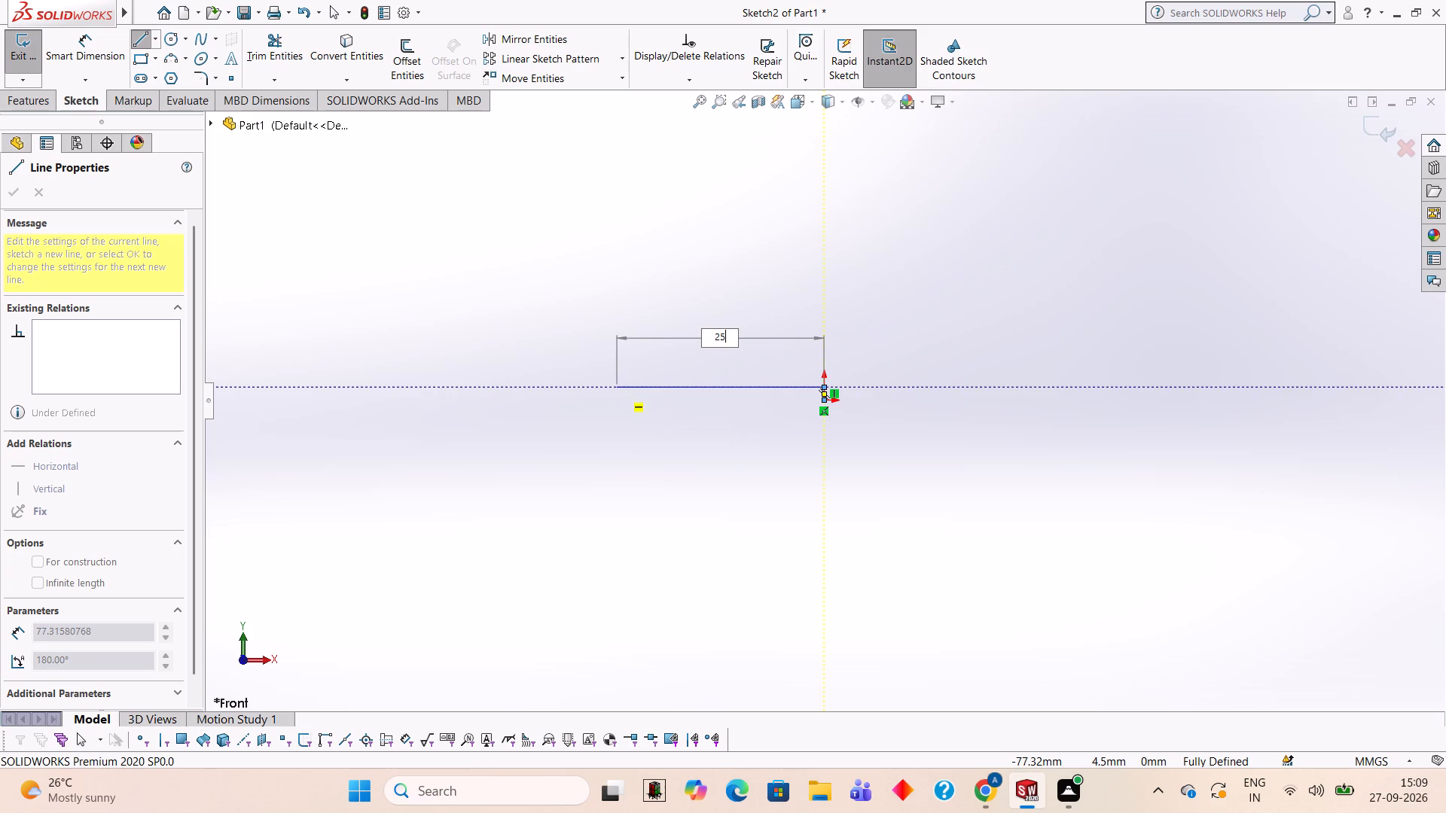
key("Return")
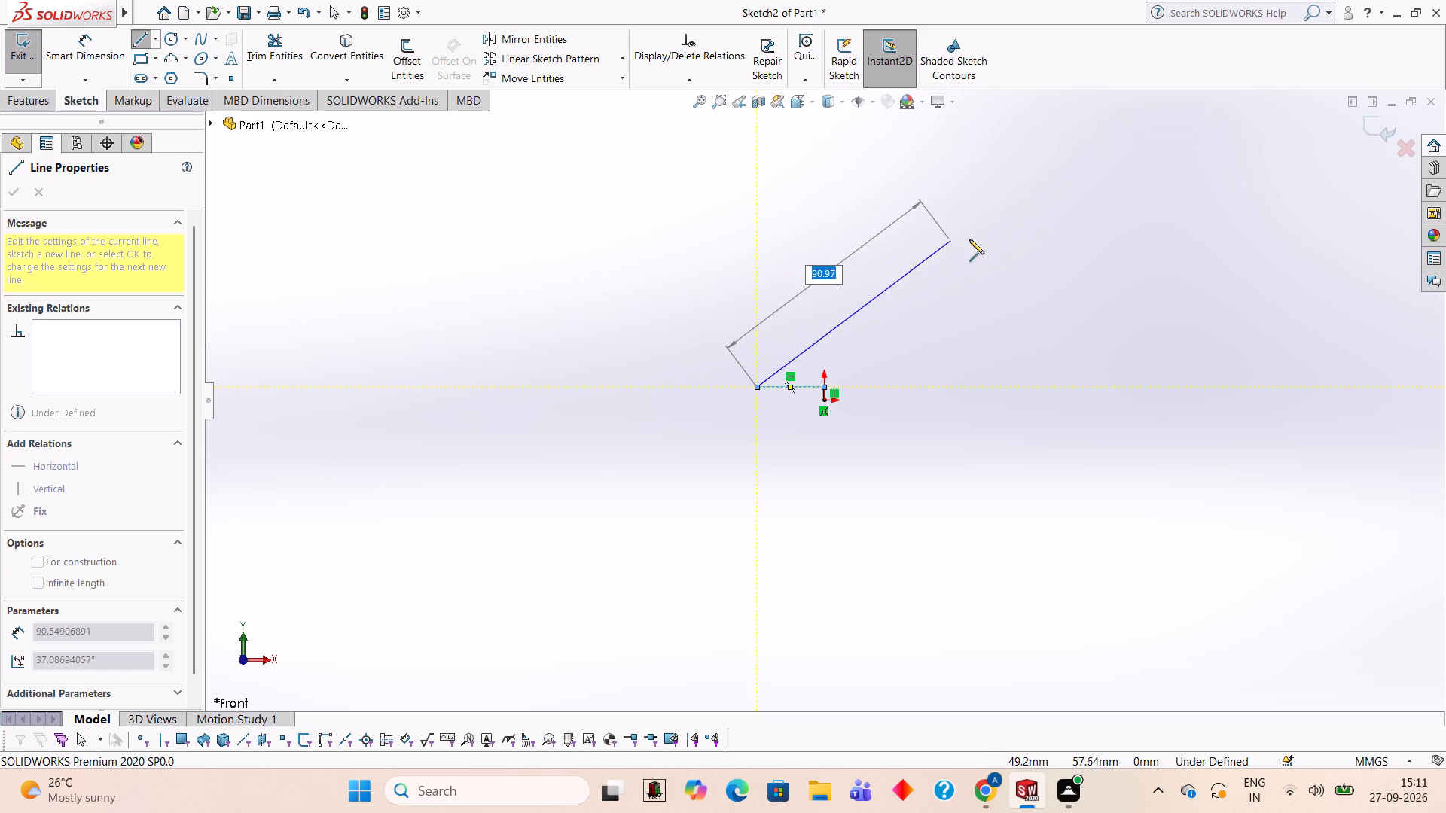
key("Escape")
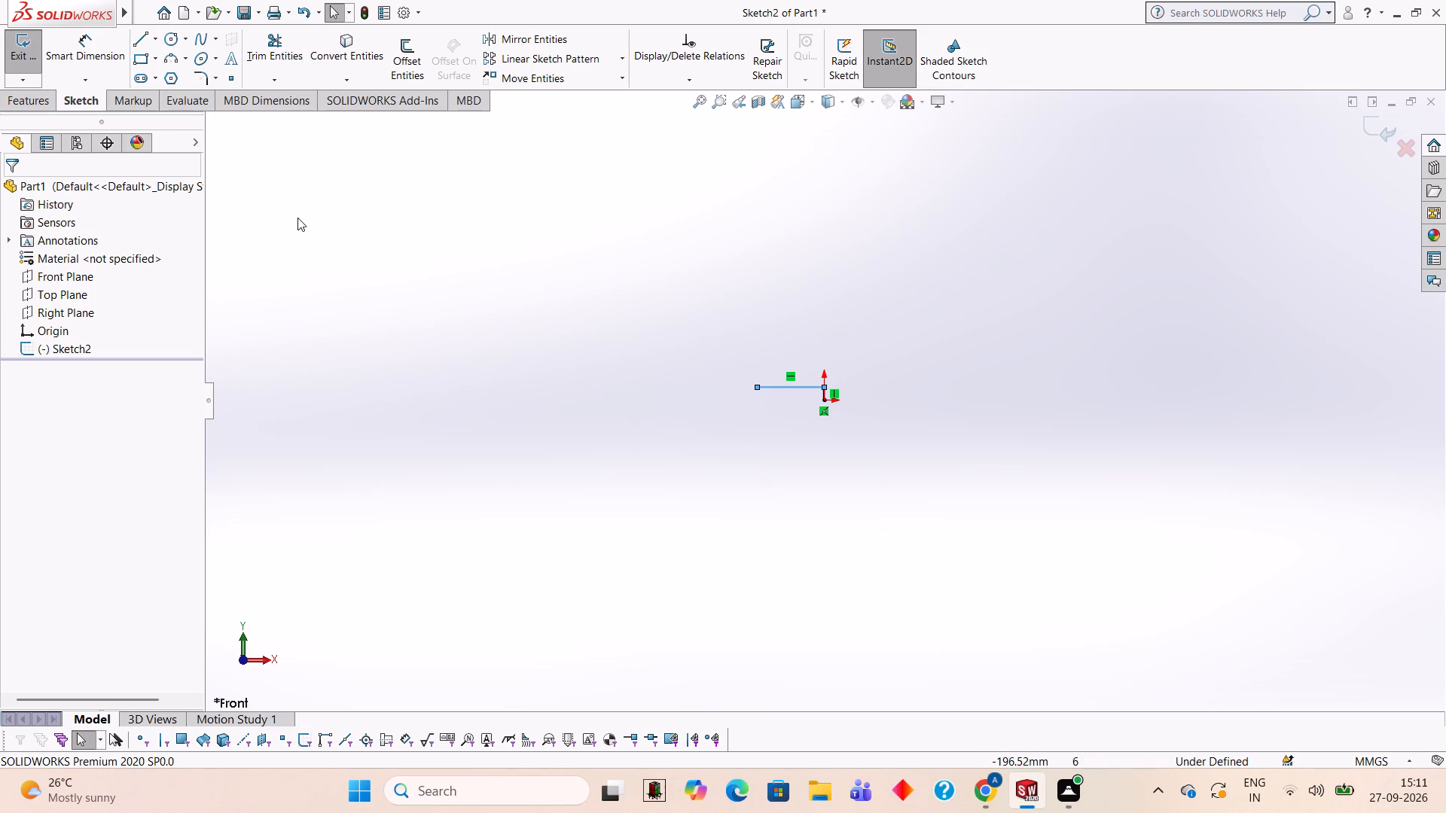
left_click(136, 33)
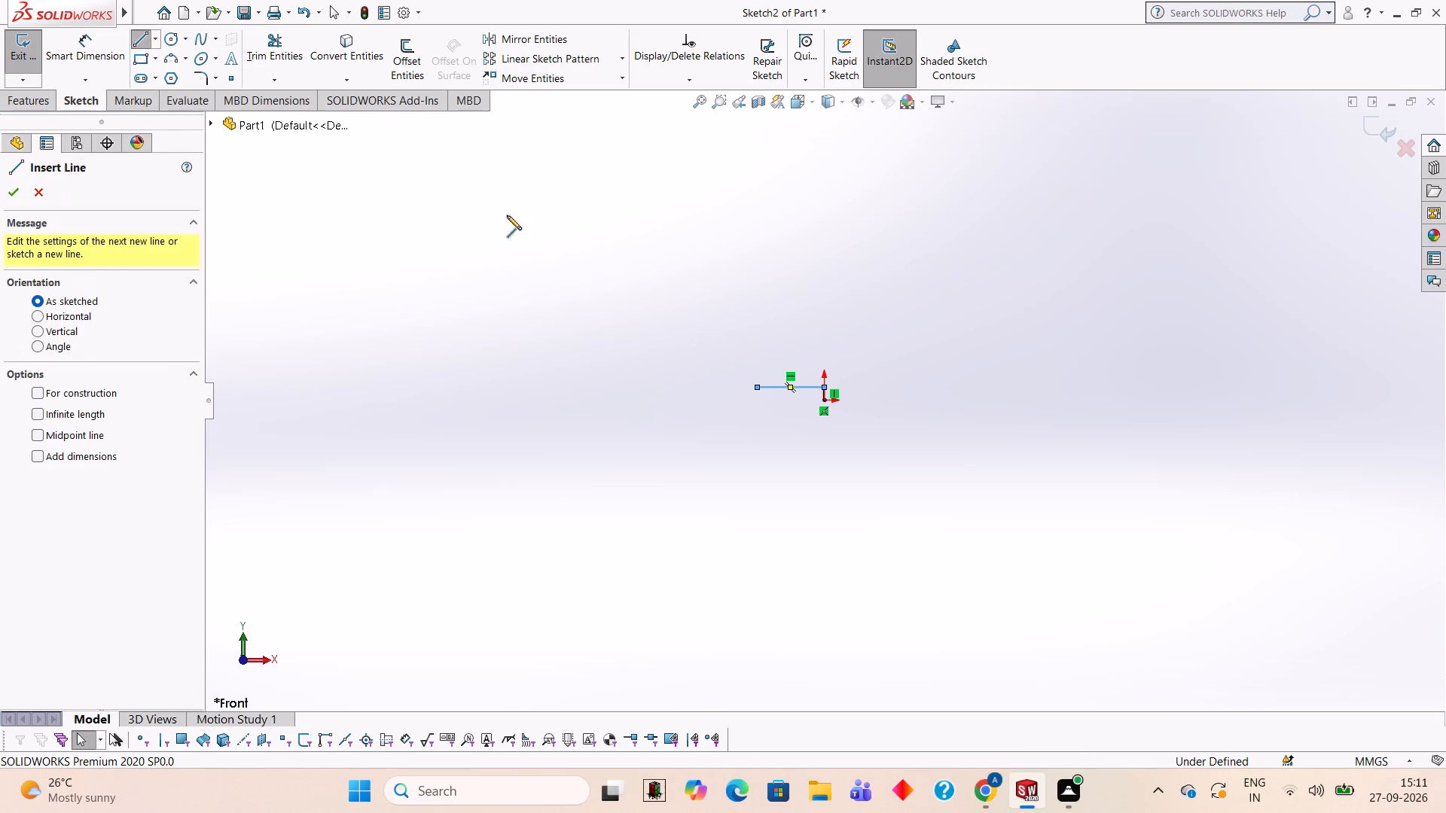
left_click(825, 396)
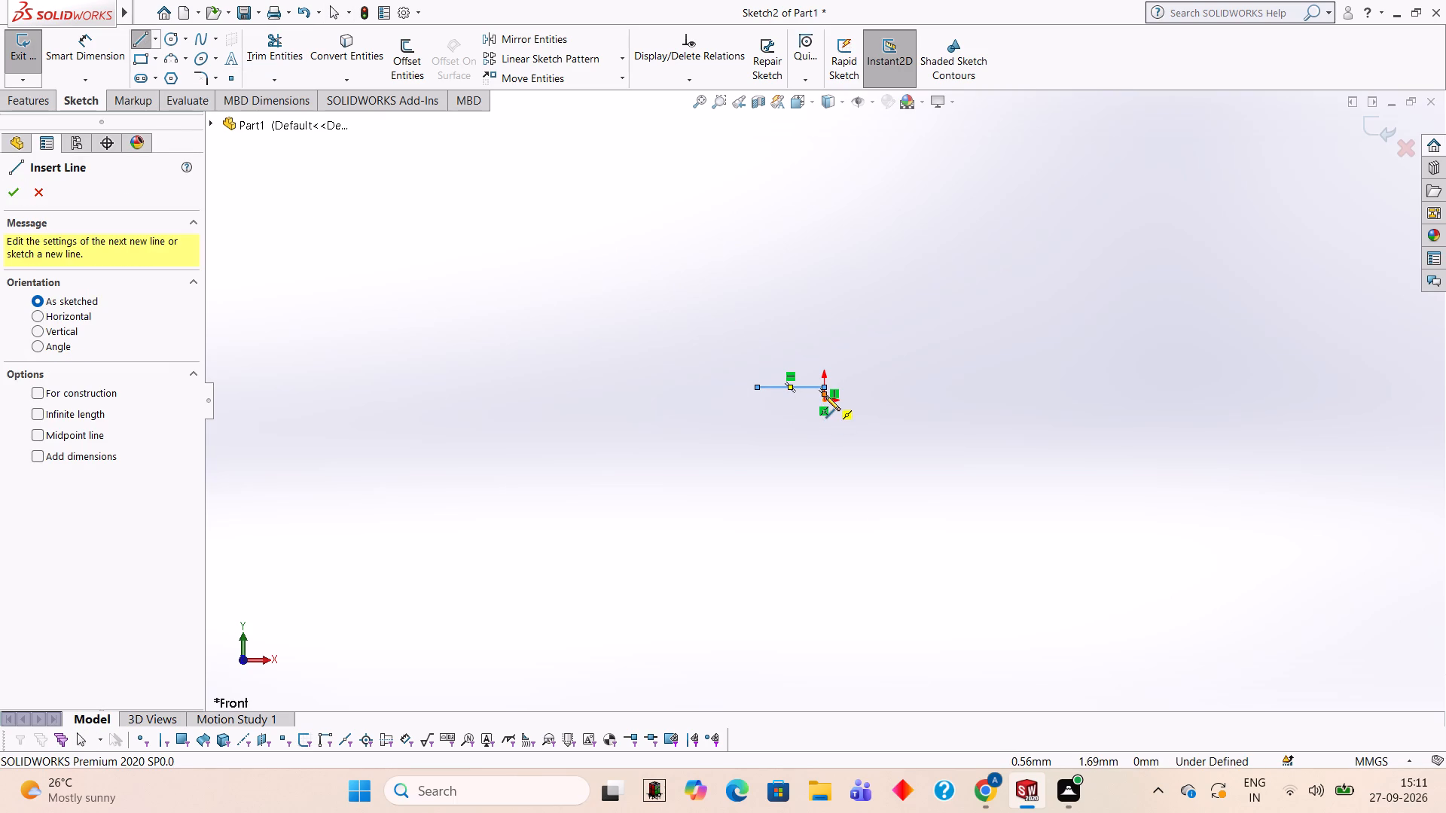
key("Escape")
Draw a 10 mm horizontal line to the right from the origin, continued by a 20 mm vertical line upward.
scroll(944, 303, "down", 2)
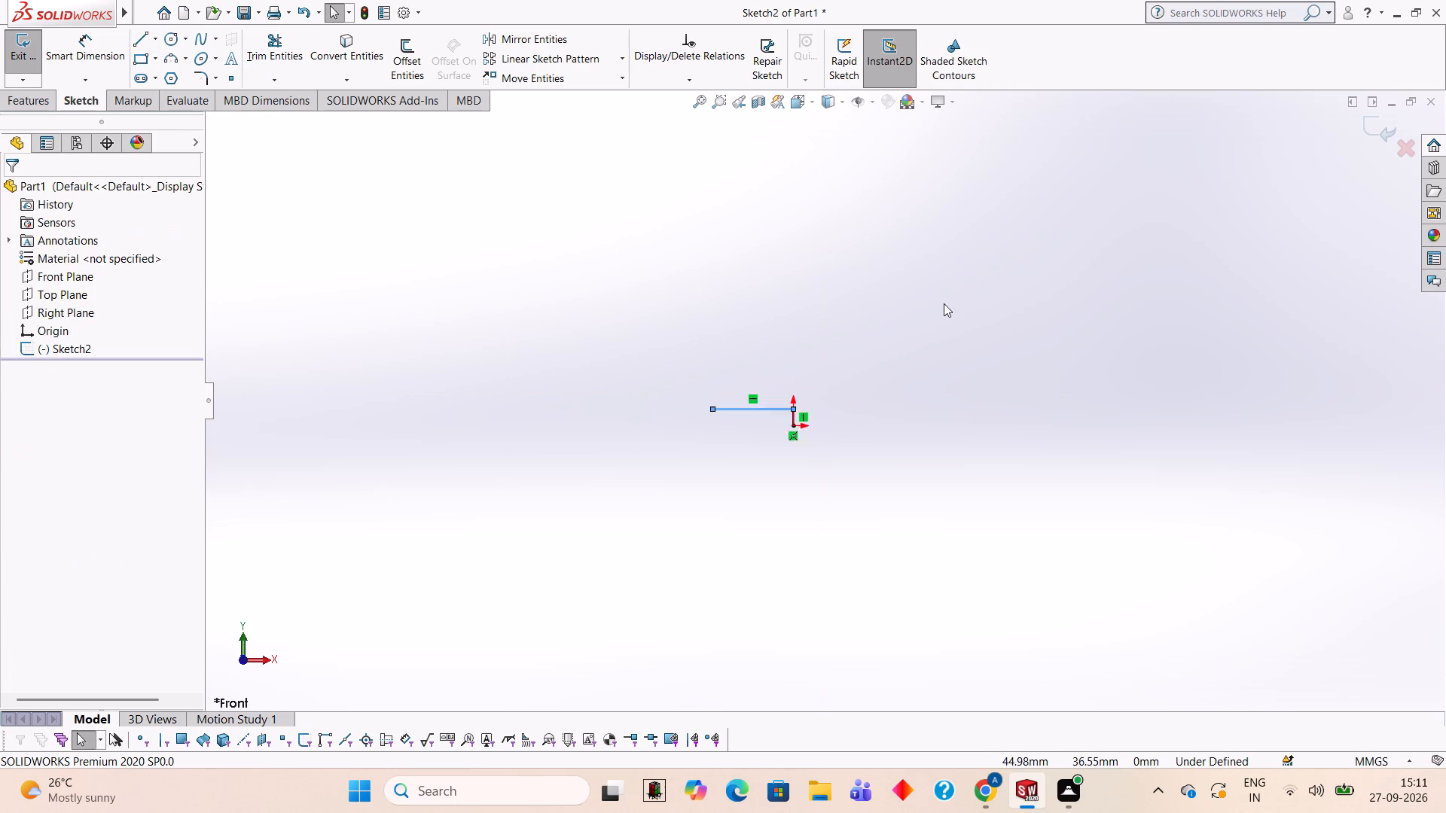
scroll(944, 303, "down", 2)
left_click(136, 40)
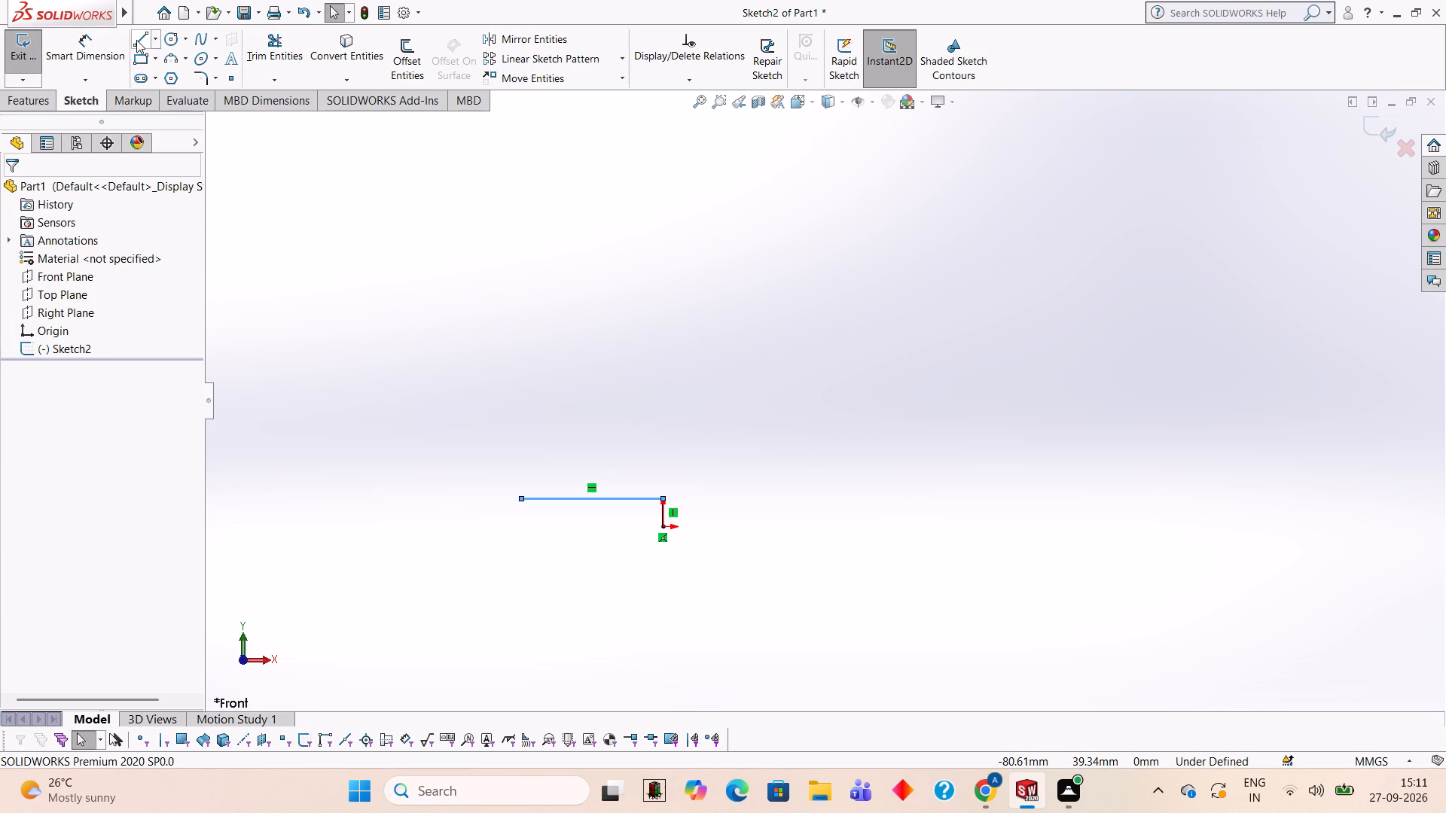
left_click(663, 525)
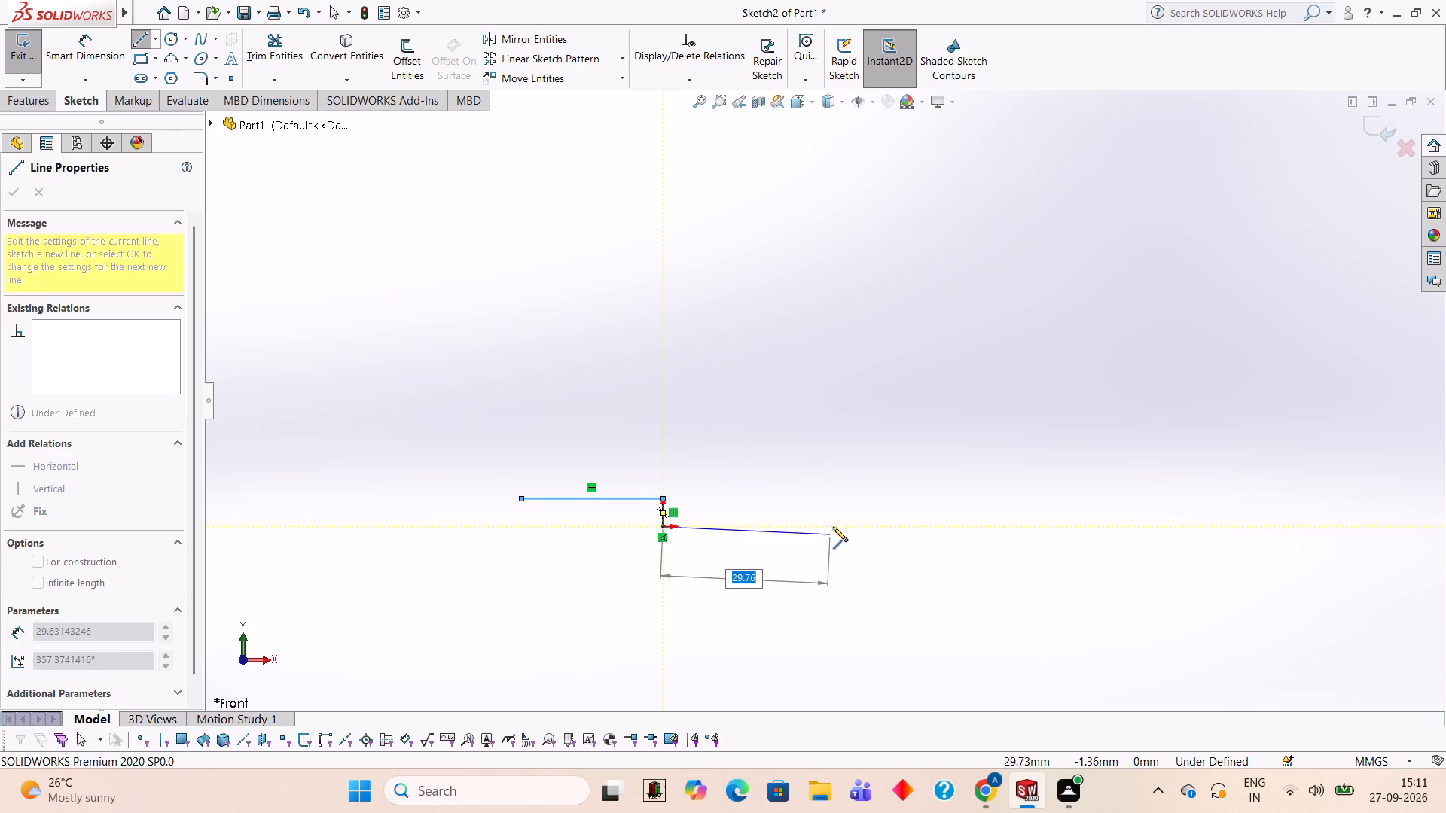
type("10")
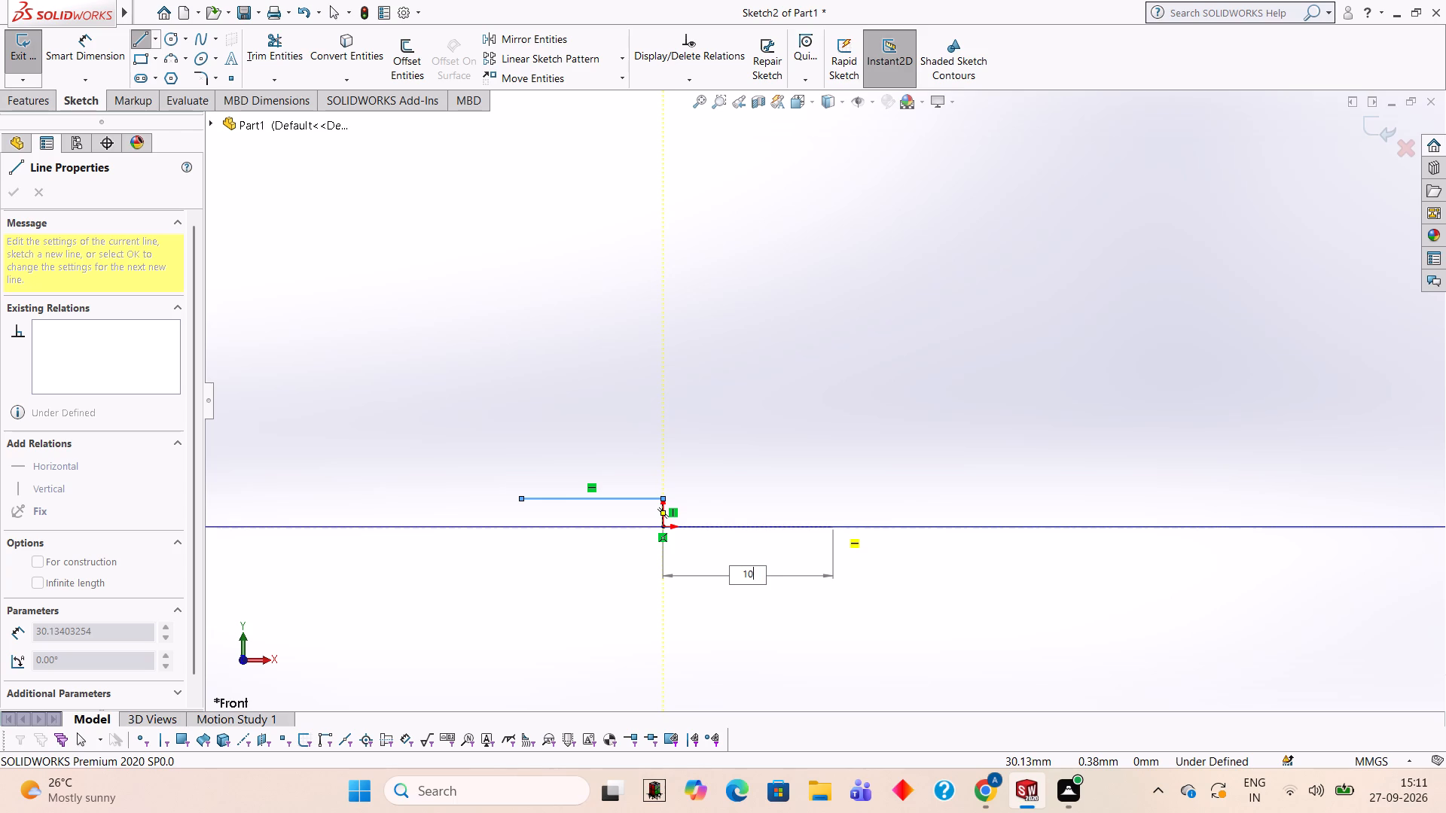
key("Return")
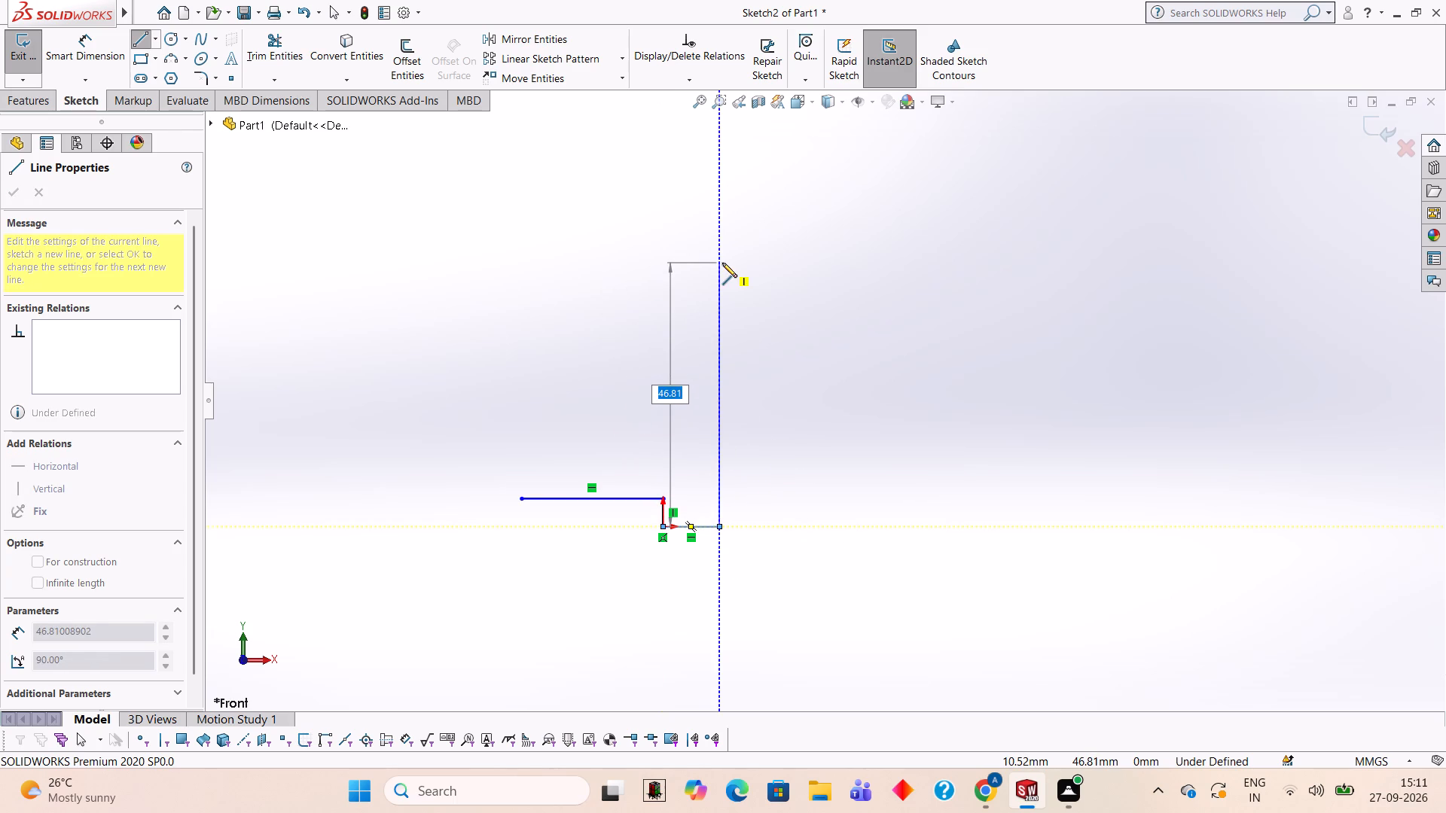
type("20")
key("Return")
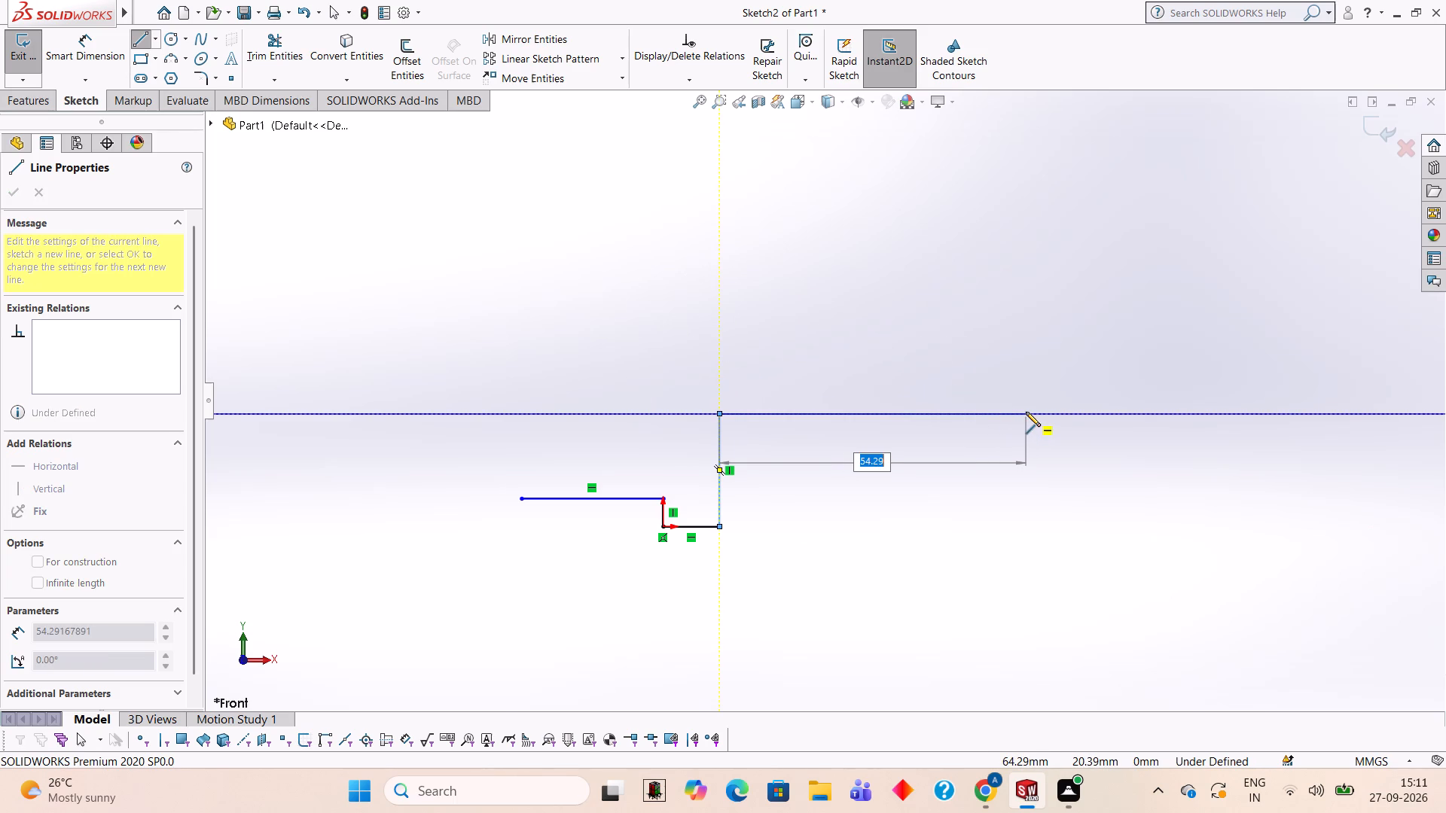
Continue the profile with a 40 mm horizontal line to the right and a 20 mm vertical line downward.
key("4")
key("0")
key("Return")
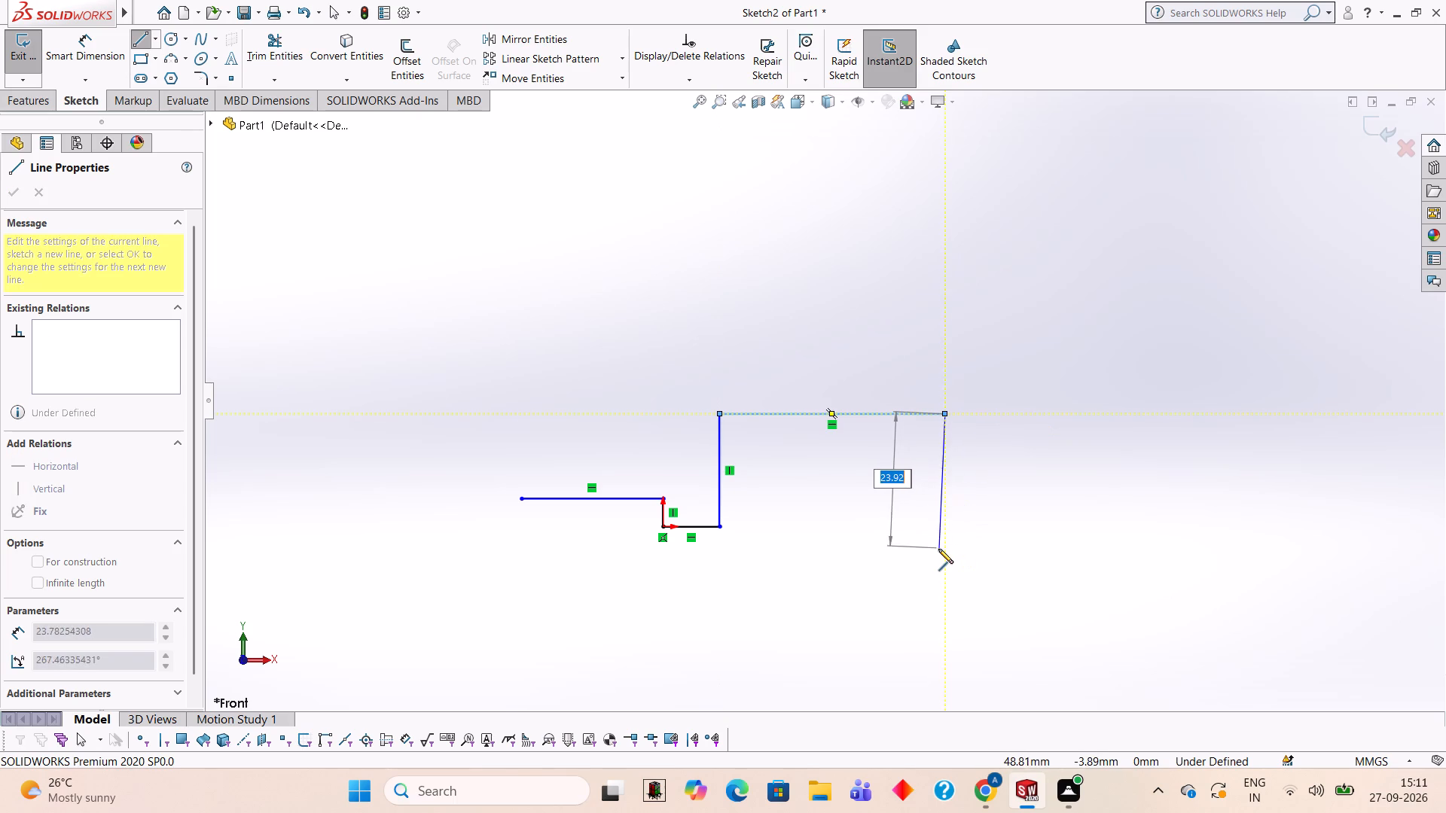
type("20")
key("Return")
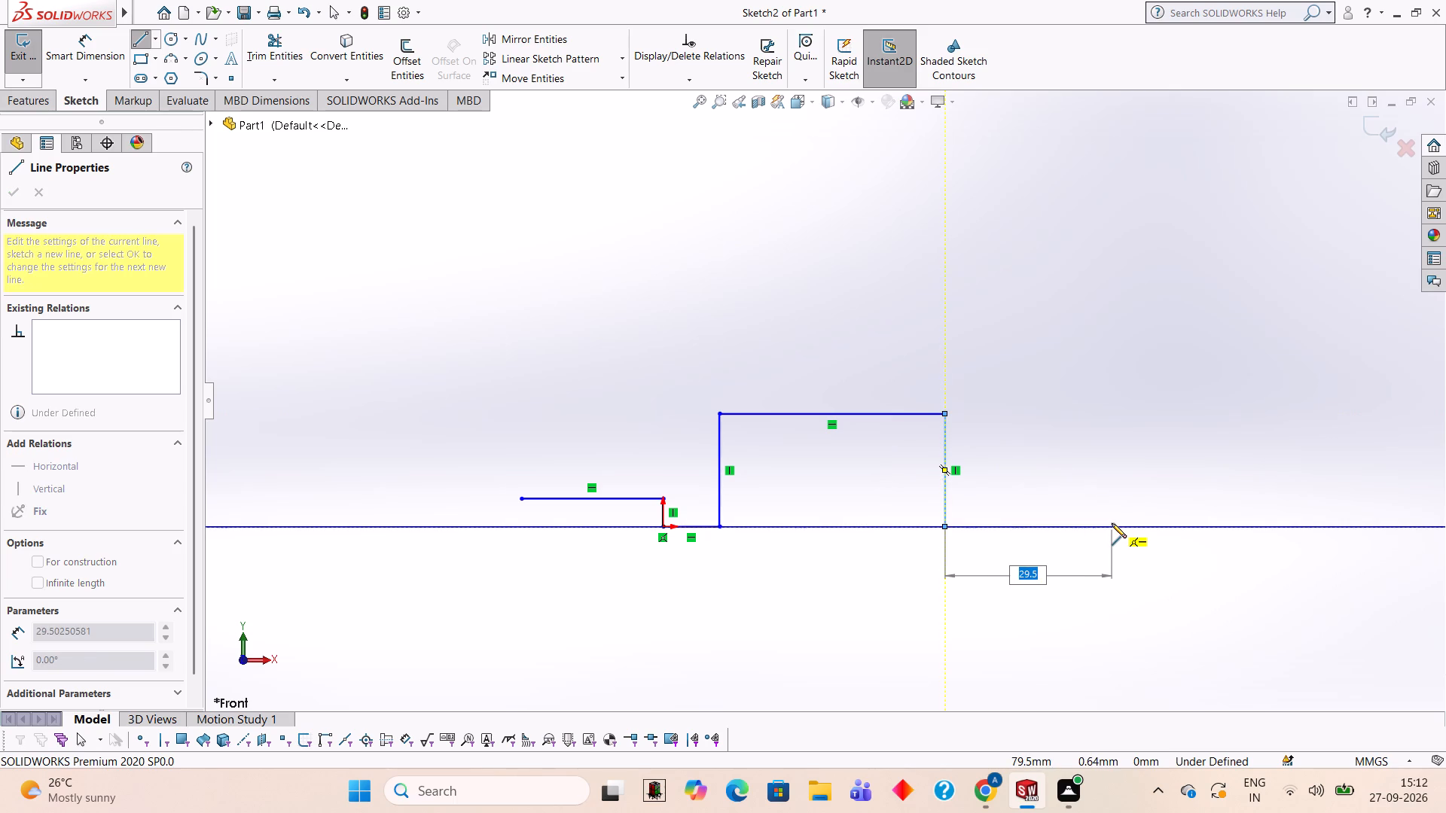
Extend the line chain with 10 mm to the right, 5 mm up and 25 mm to the right, mirroring the opposite end.
type("10")
key("Return")
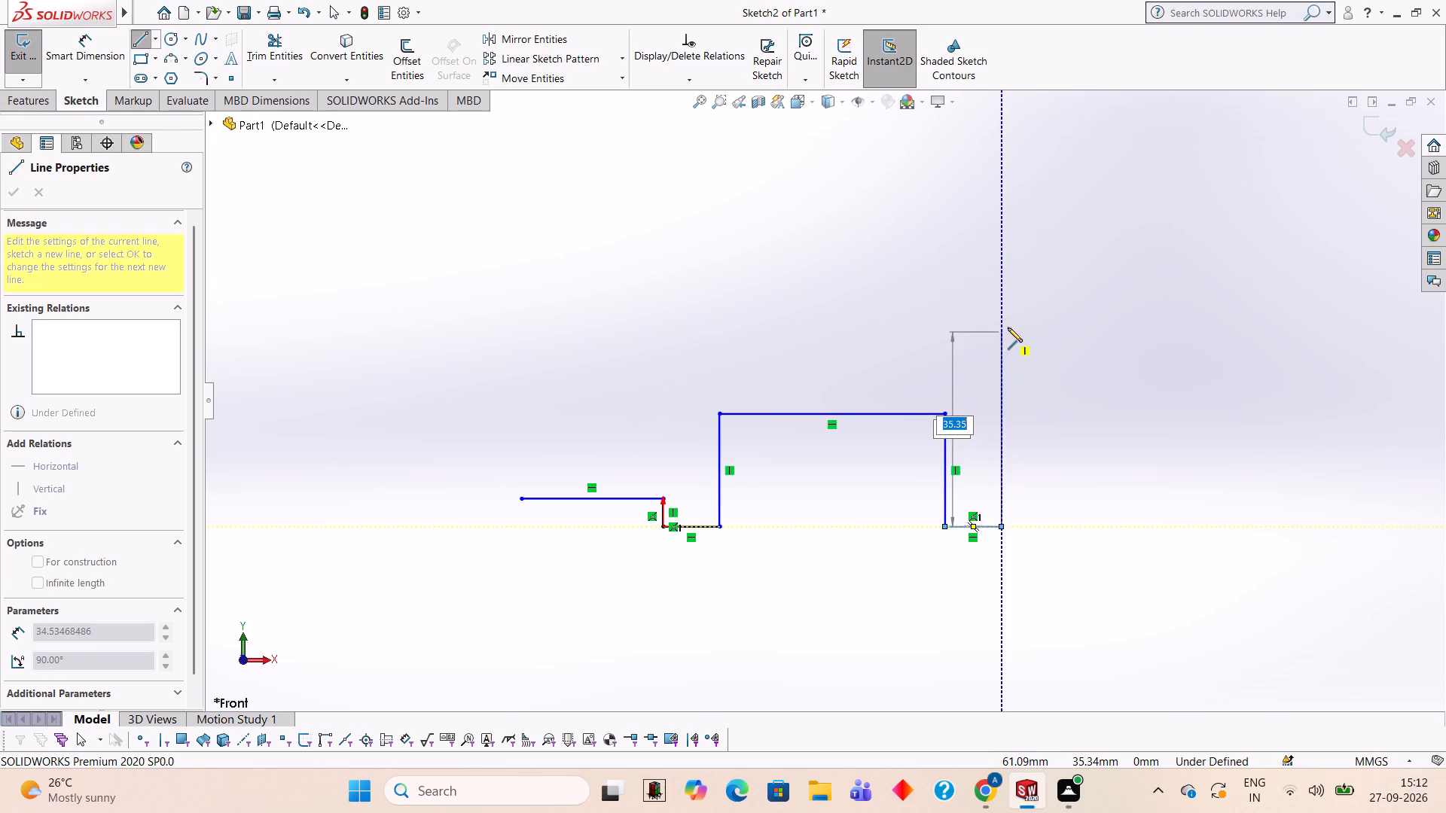
key("5")
key("Return")
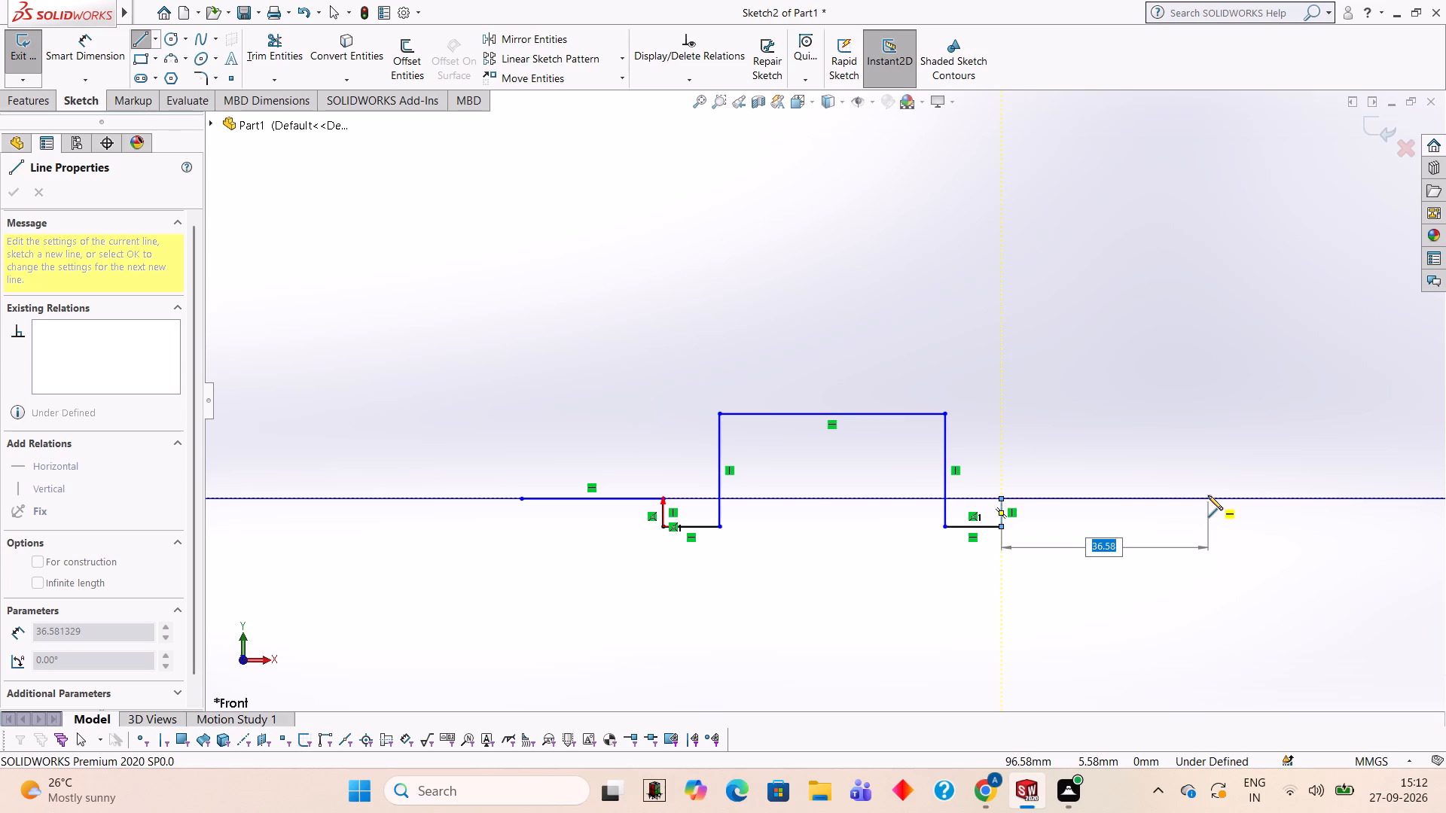
type("25")
key("Return")
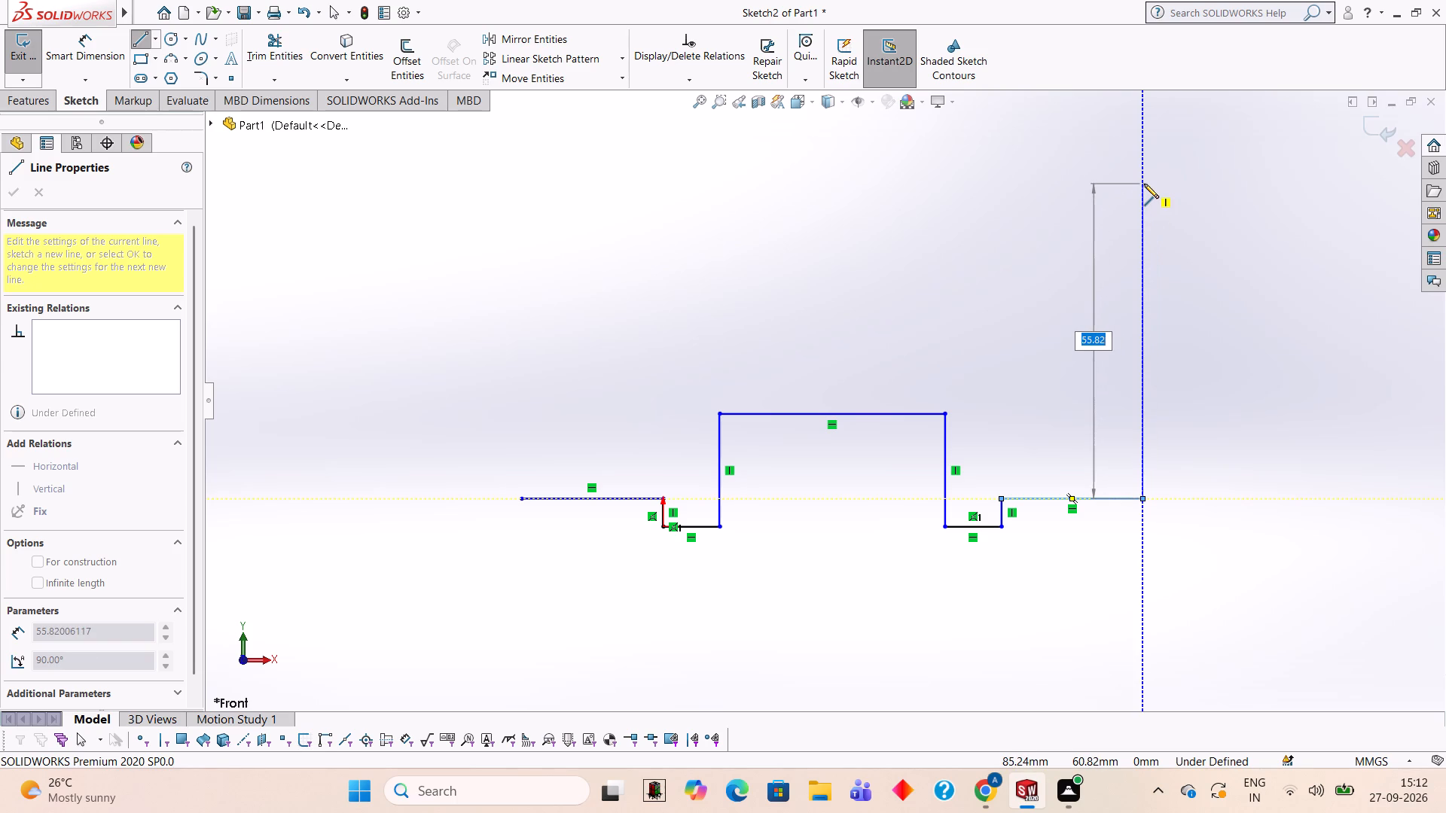
Draw a 10 mm vertical line upward from each outer end of the stepped profile.
type("10")
key("Return")
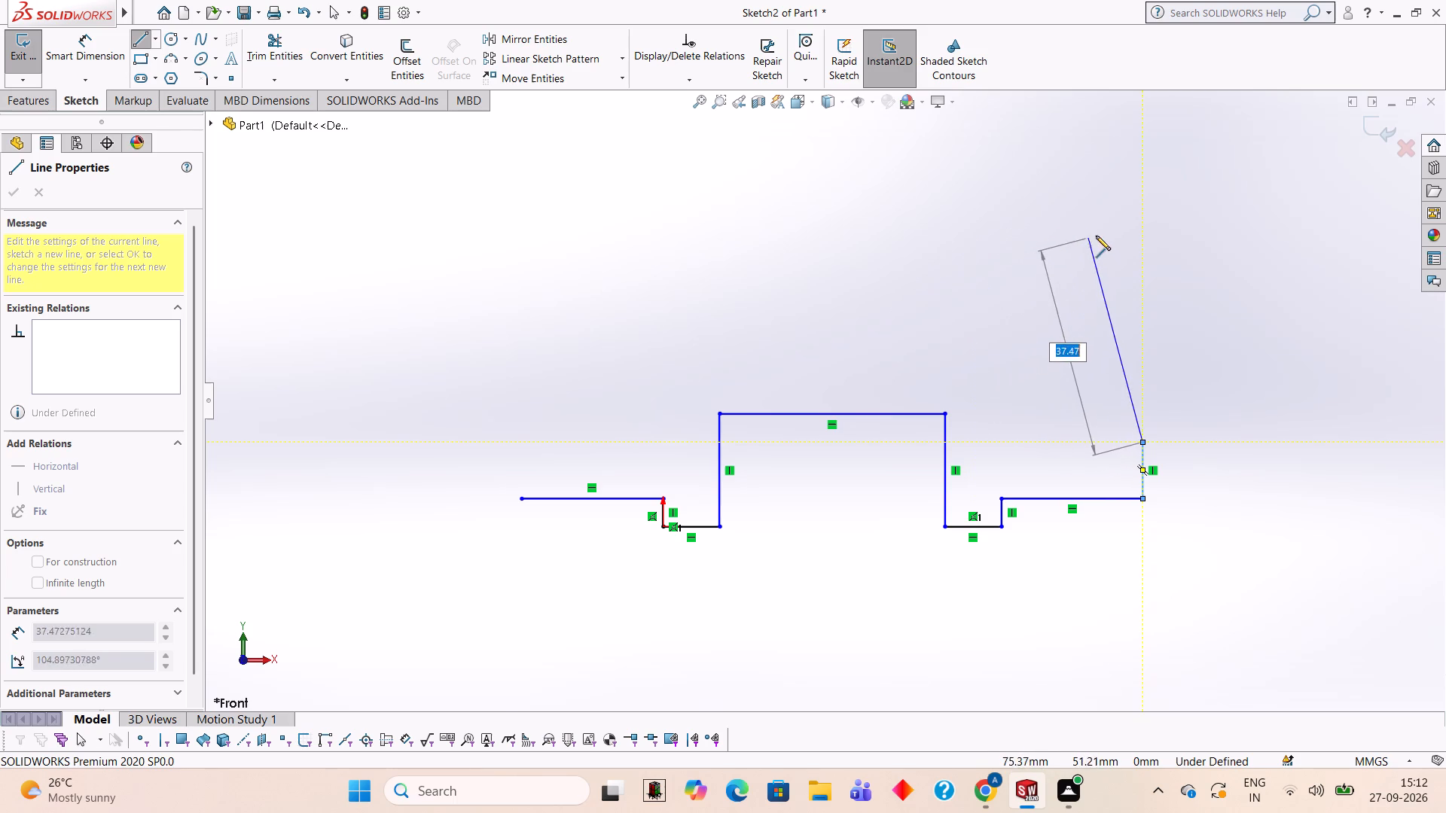
key("Escape")
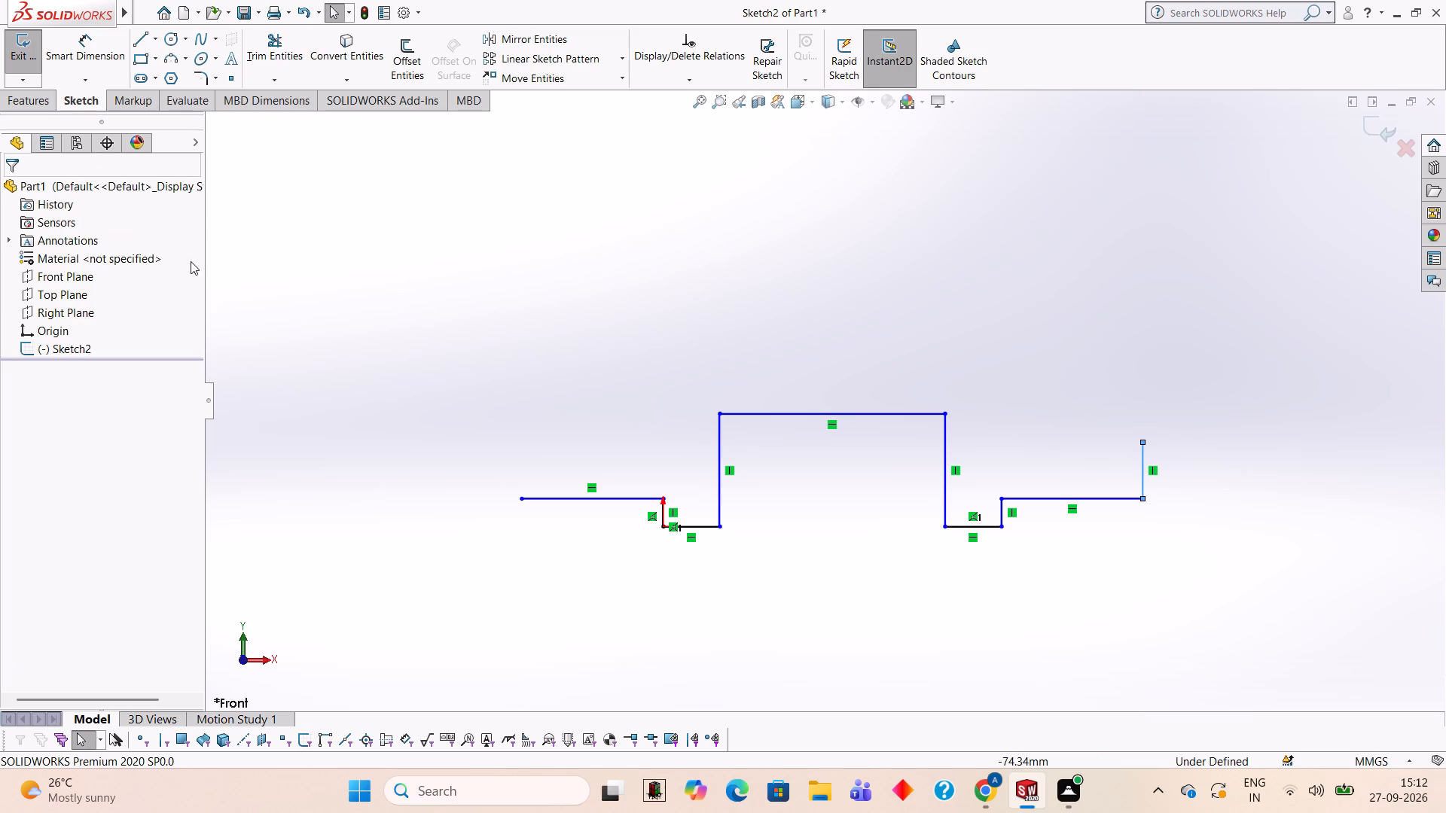
left_click(137, 34)
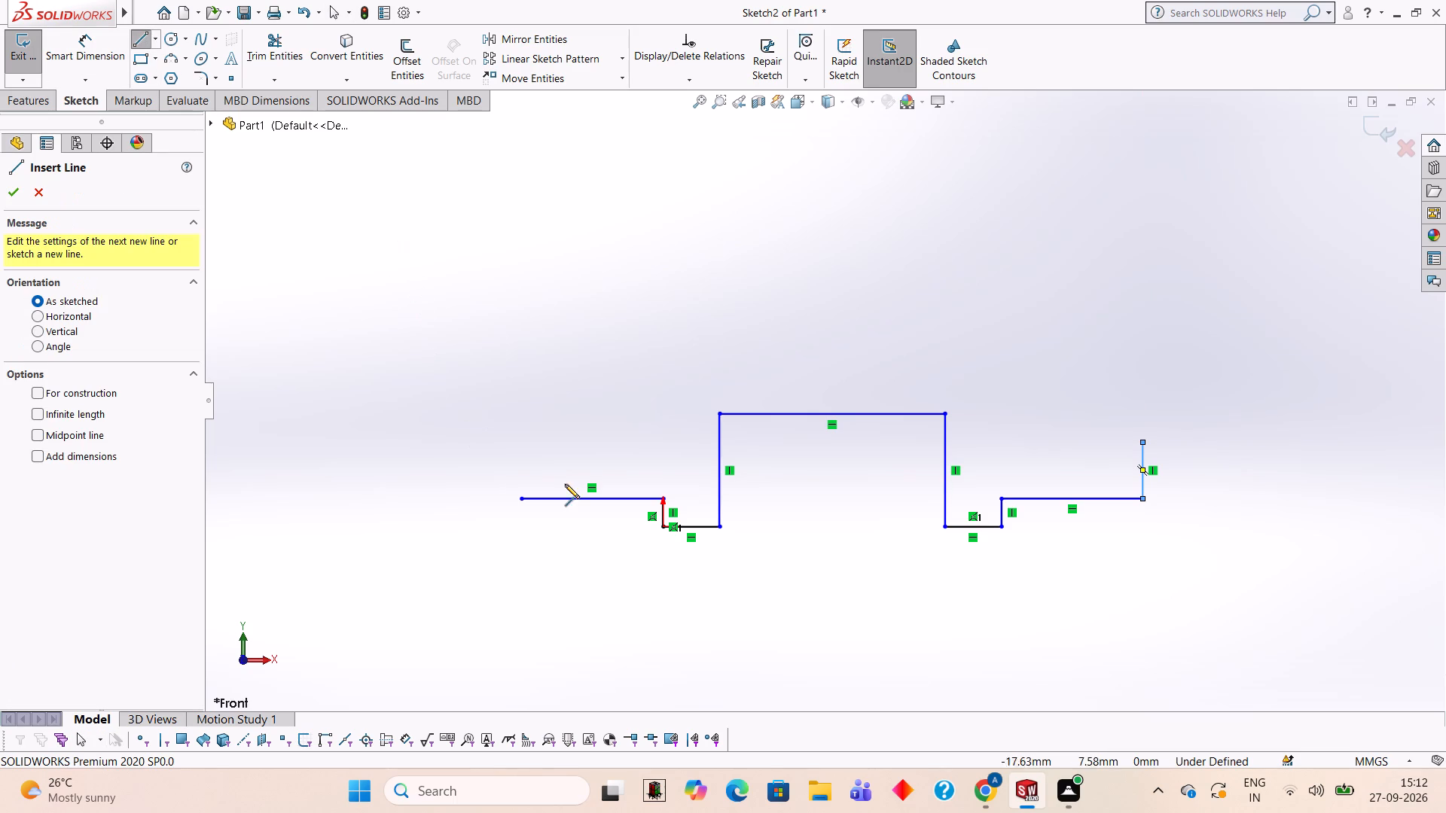
left_click(523, 499)
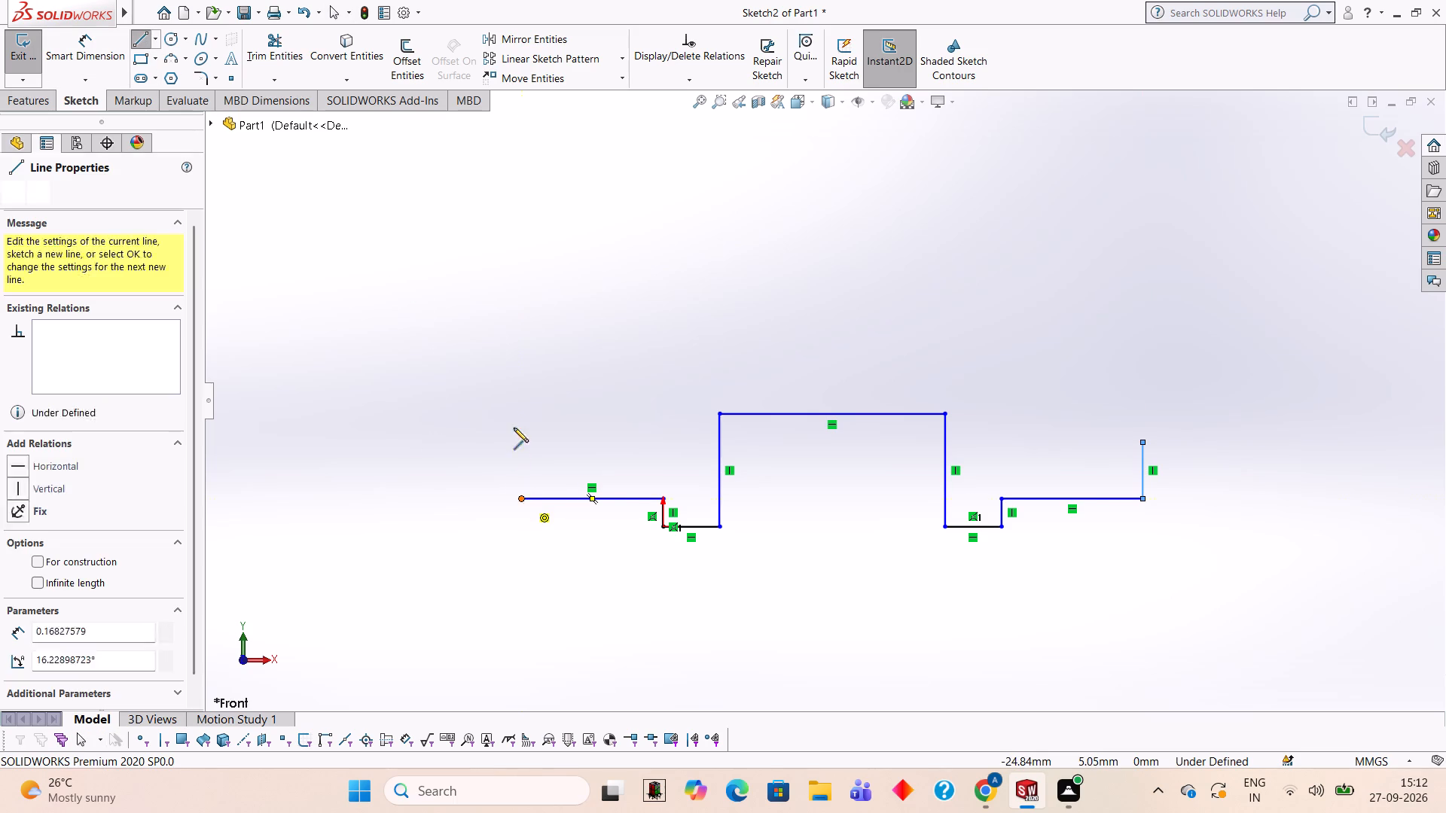
type("10")
key("Return")
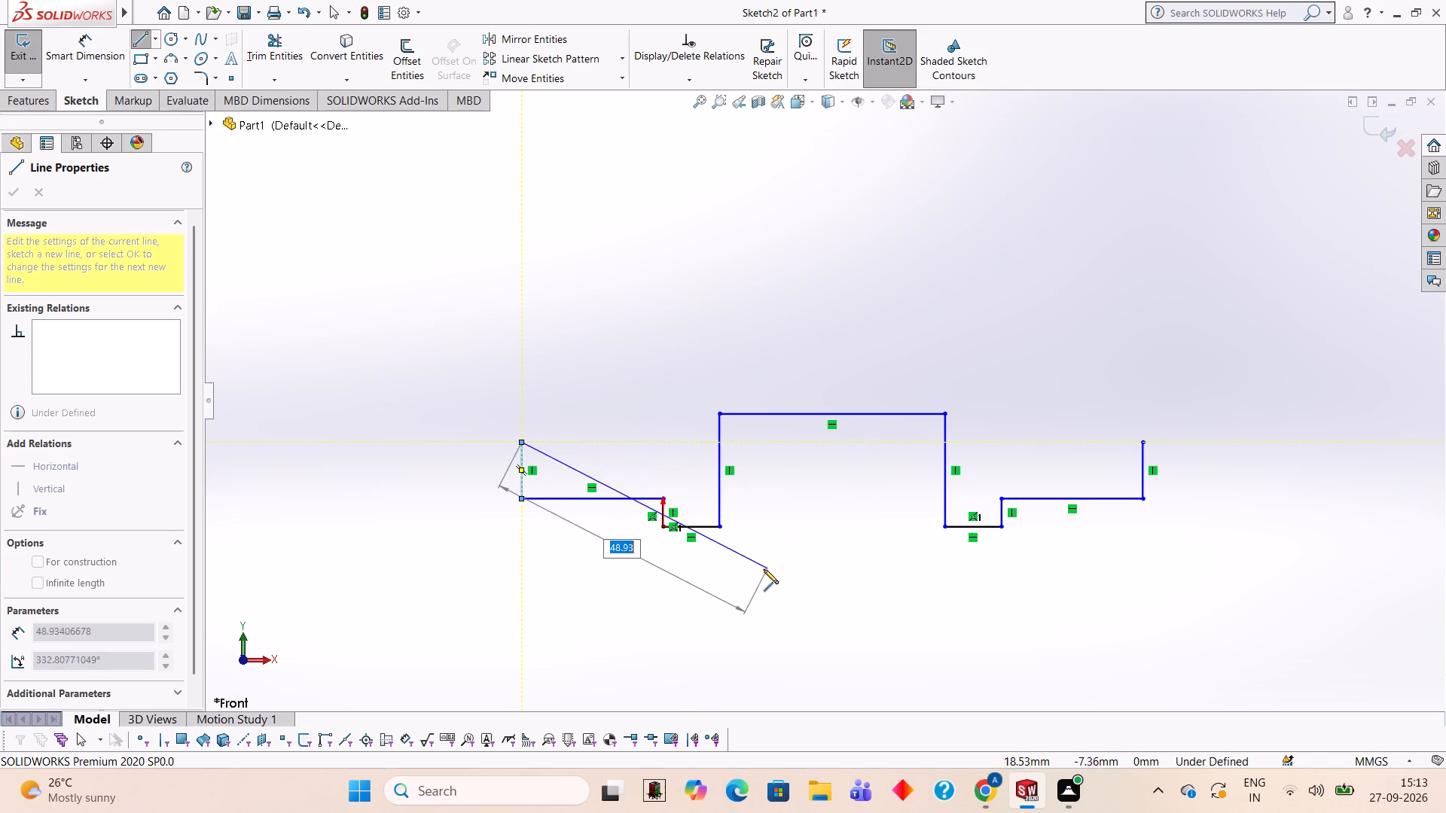
key("Escape")
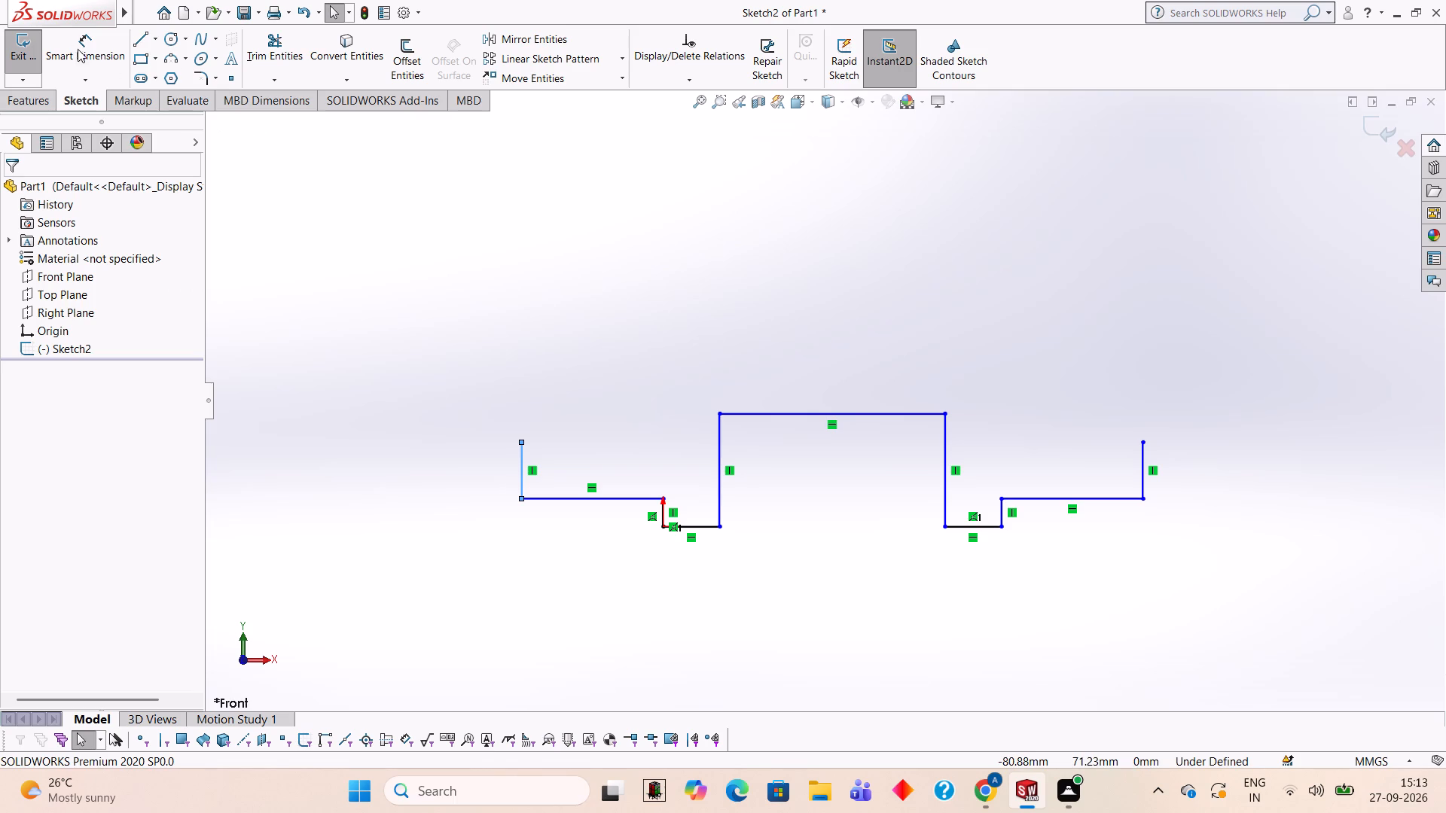
Calculate 75 − 20 in Calculator and draw a 55 mm vertical line upward from the midpoint of the 40 mm top line.
left_click(141, 41)
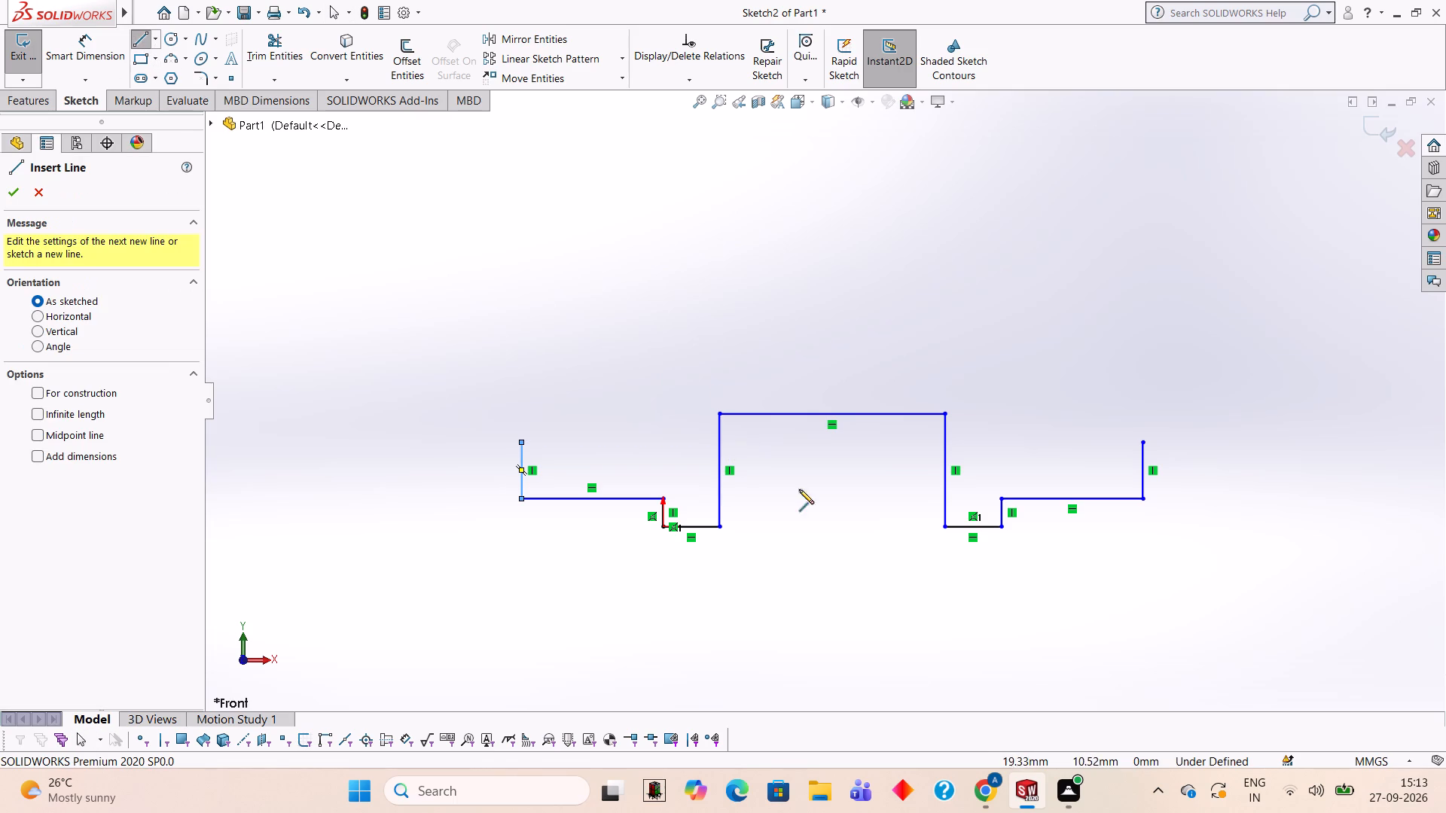
left_click(831, 413)
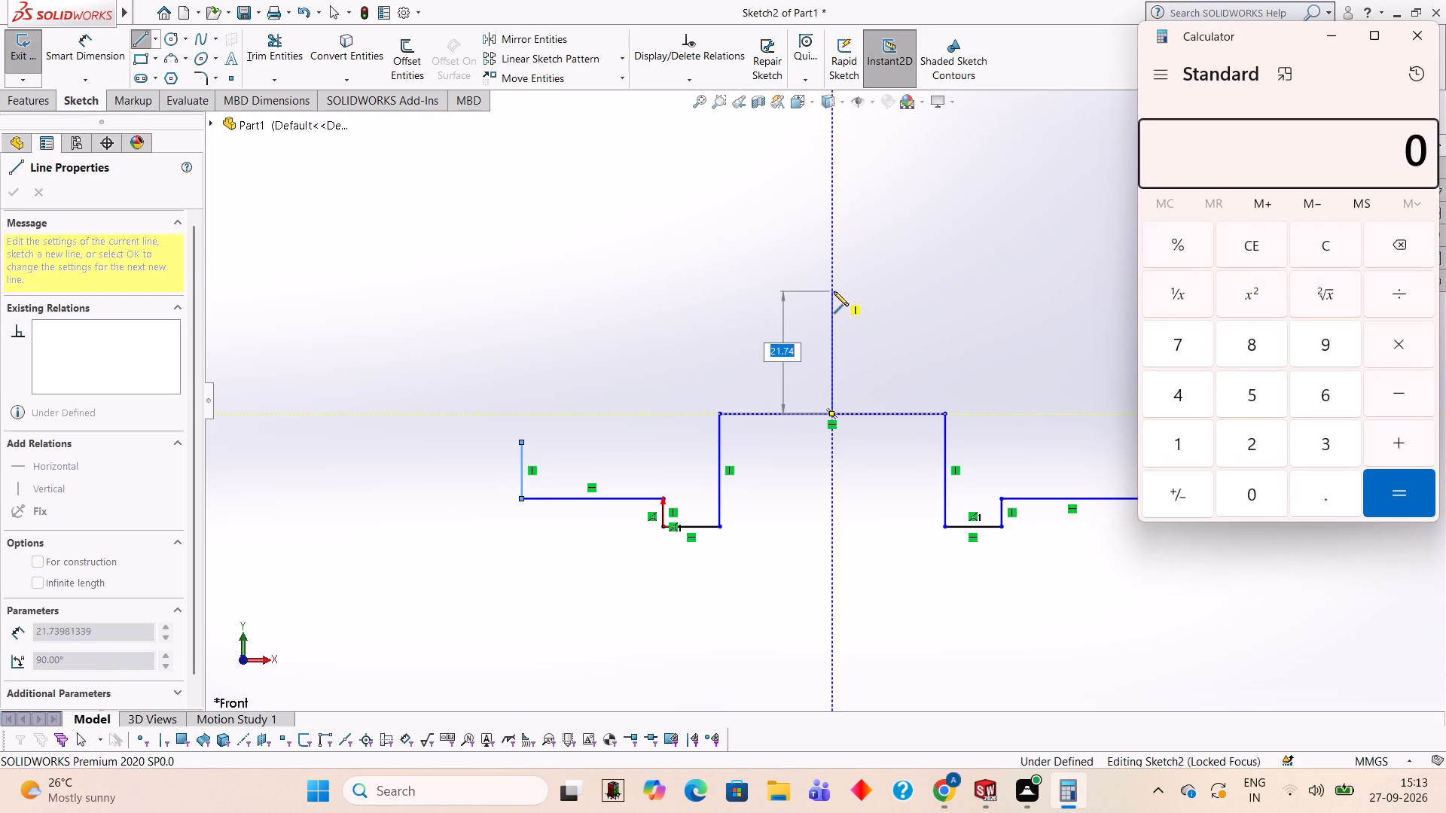
key("7")
type("5-")
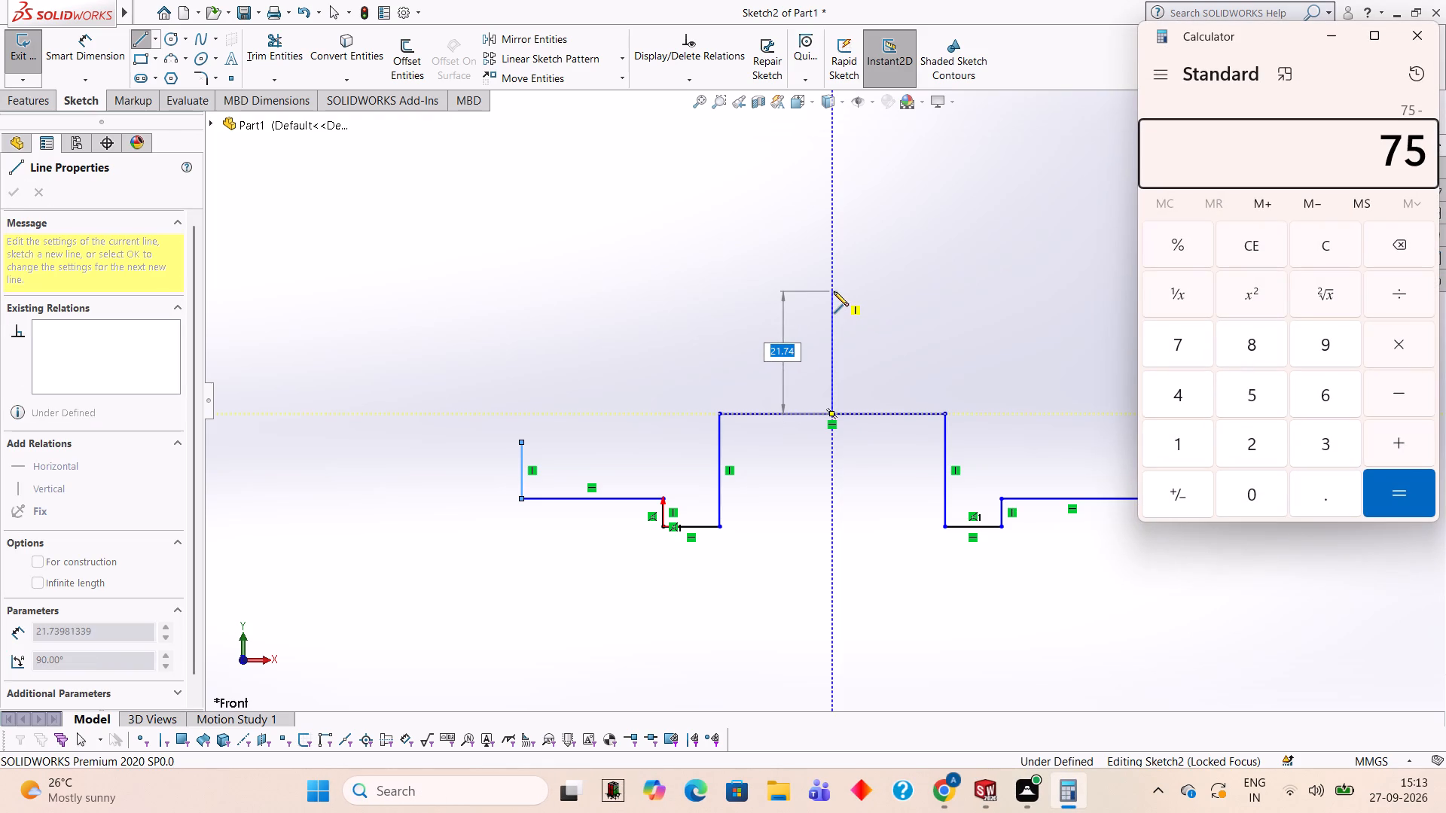
type("20")
key("Return")
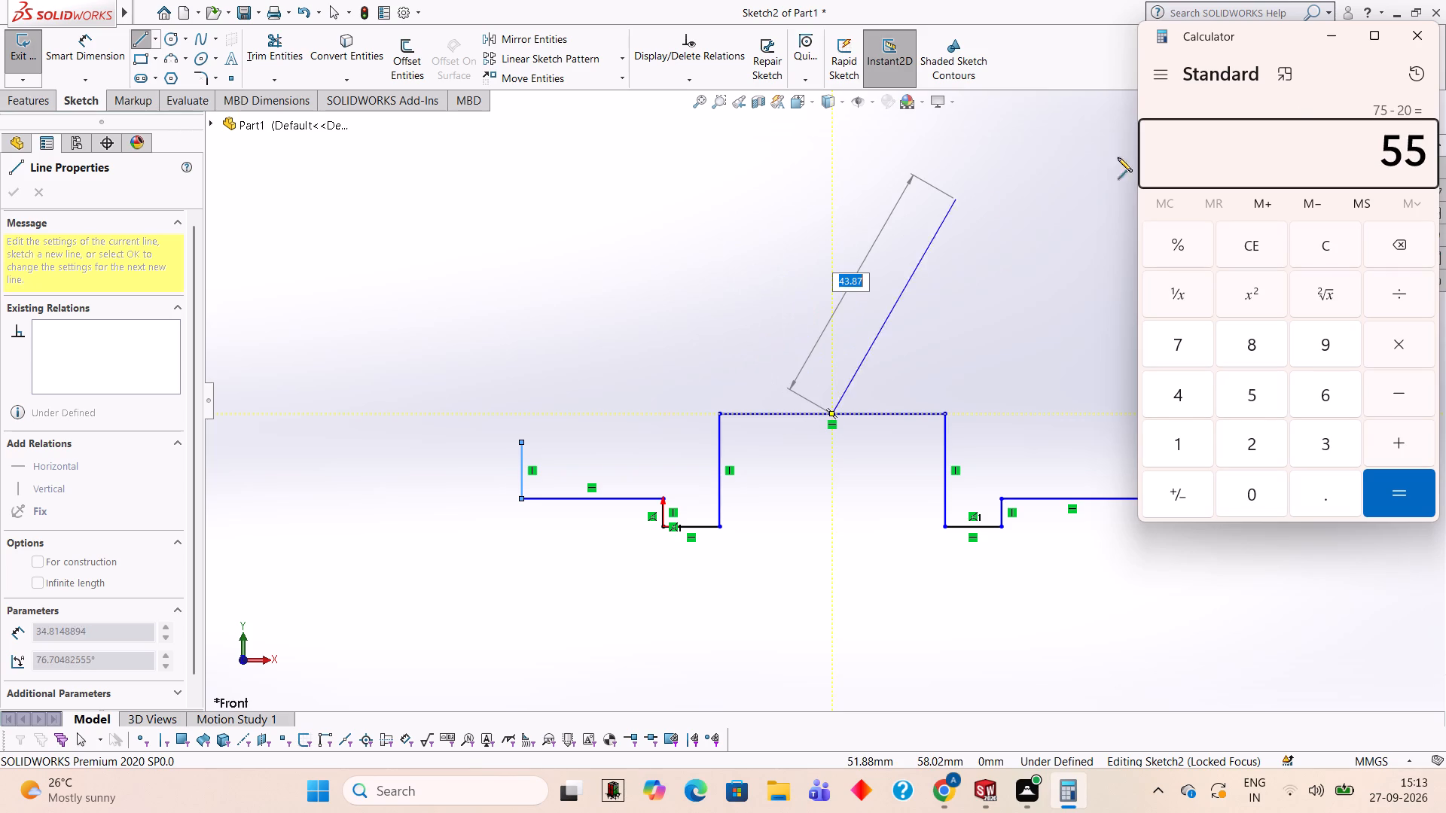
left_click(1419, 36)
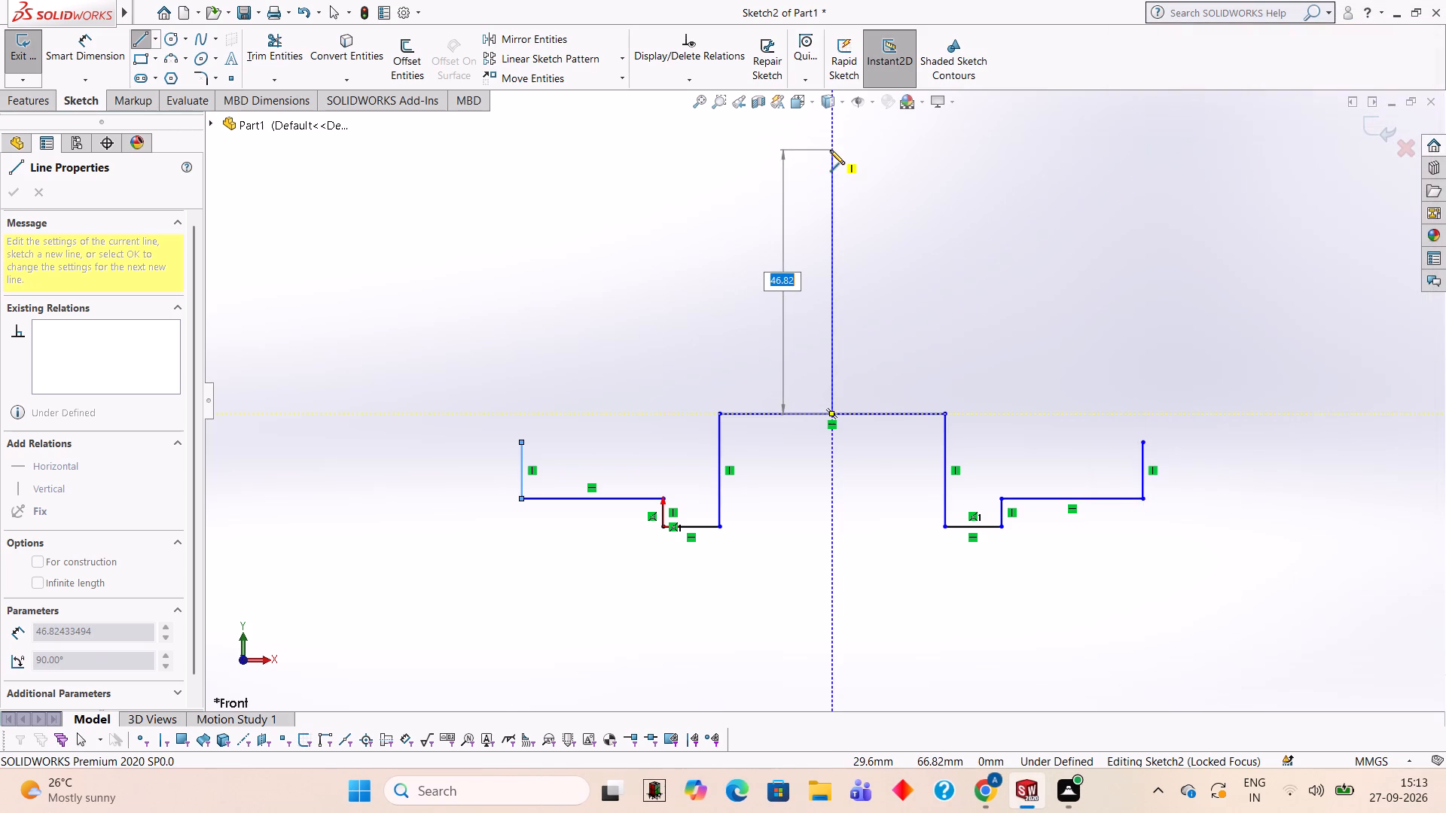
type("55")
key("Return")
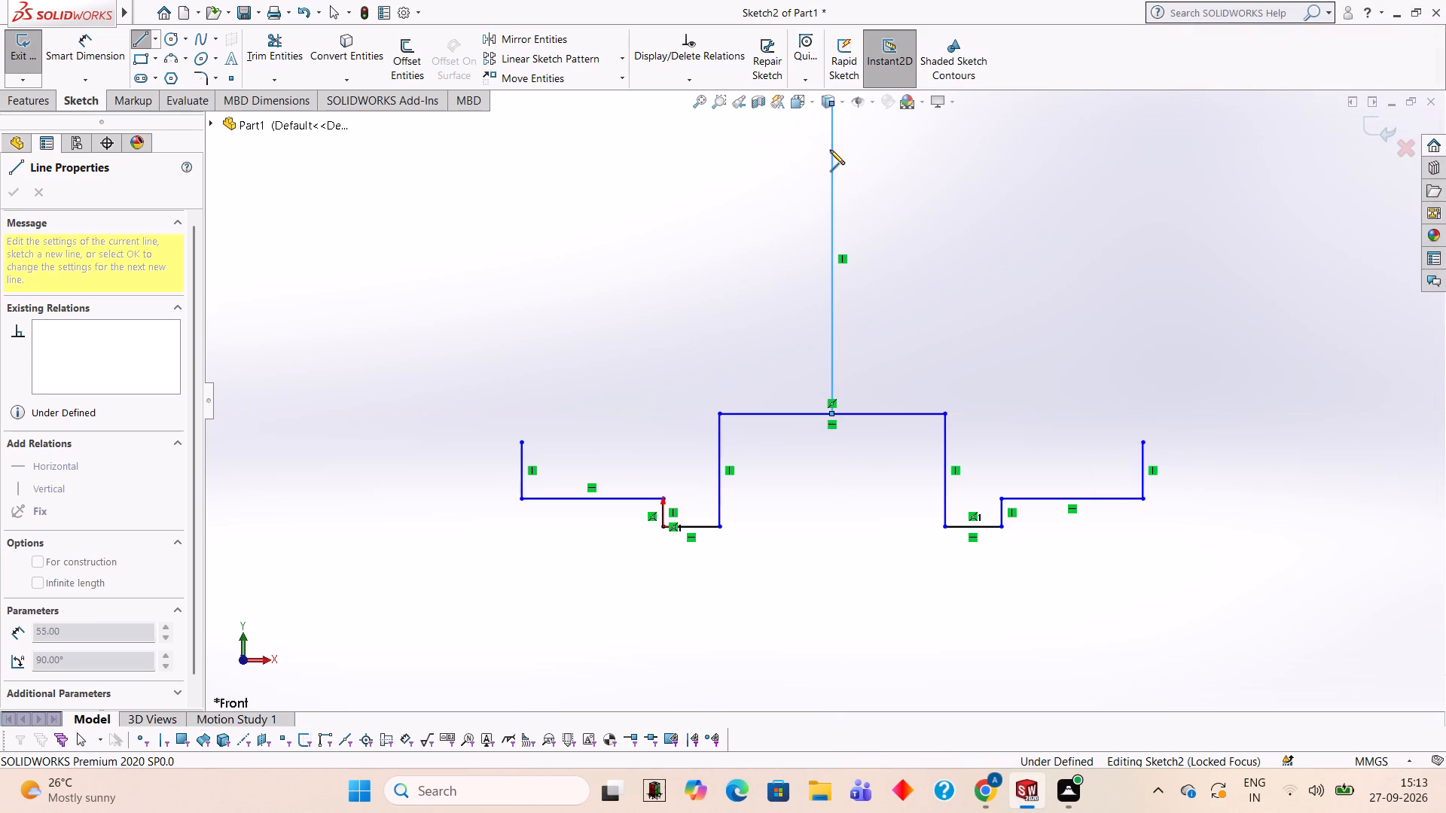
scroll(830, 150, "up", 2)
scroll(850, 314, "down", 1)
scroll(807, 224, "down", 1)
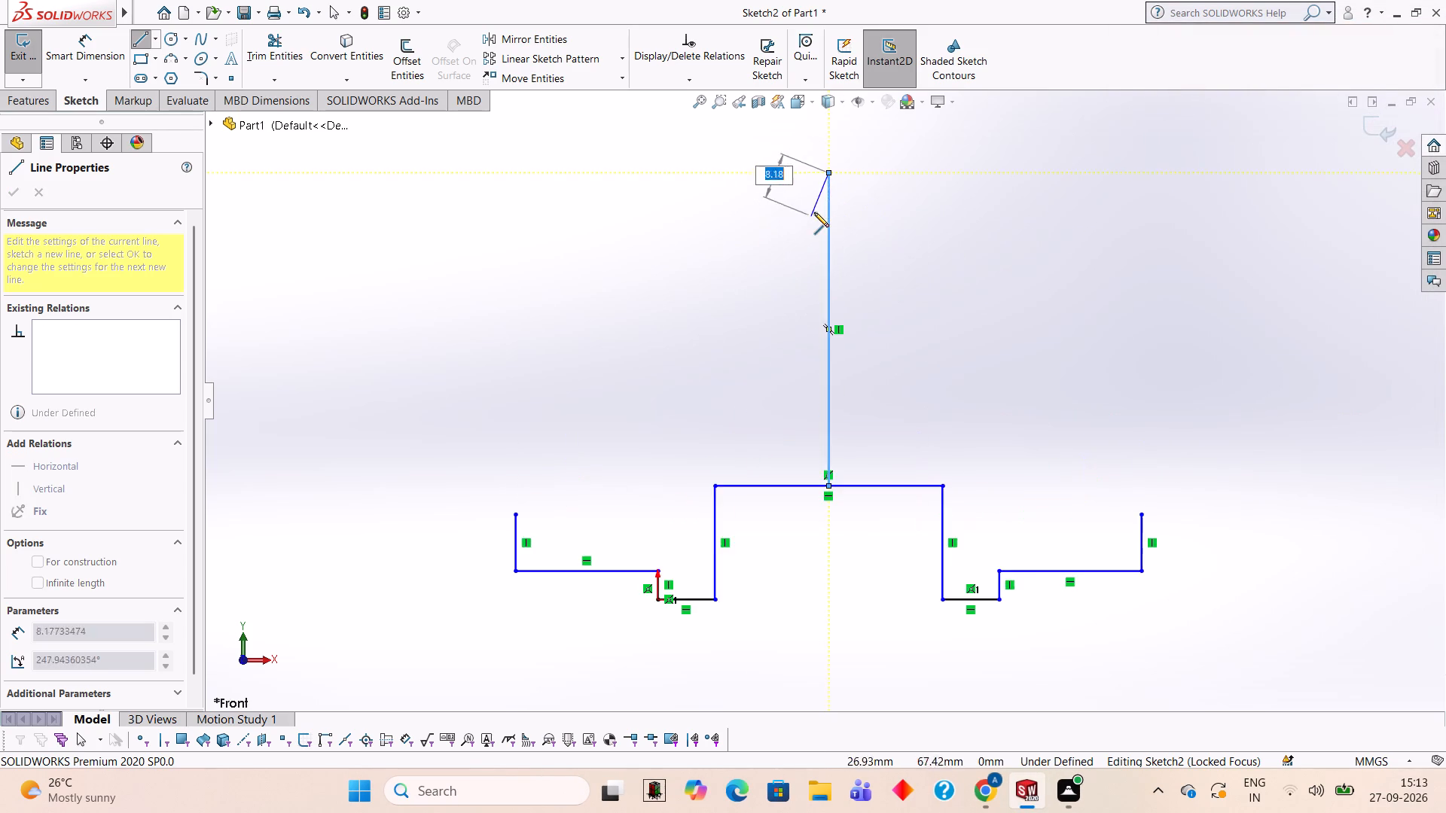
scroll(814, 212, "down", 1)
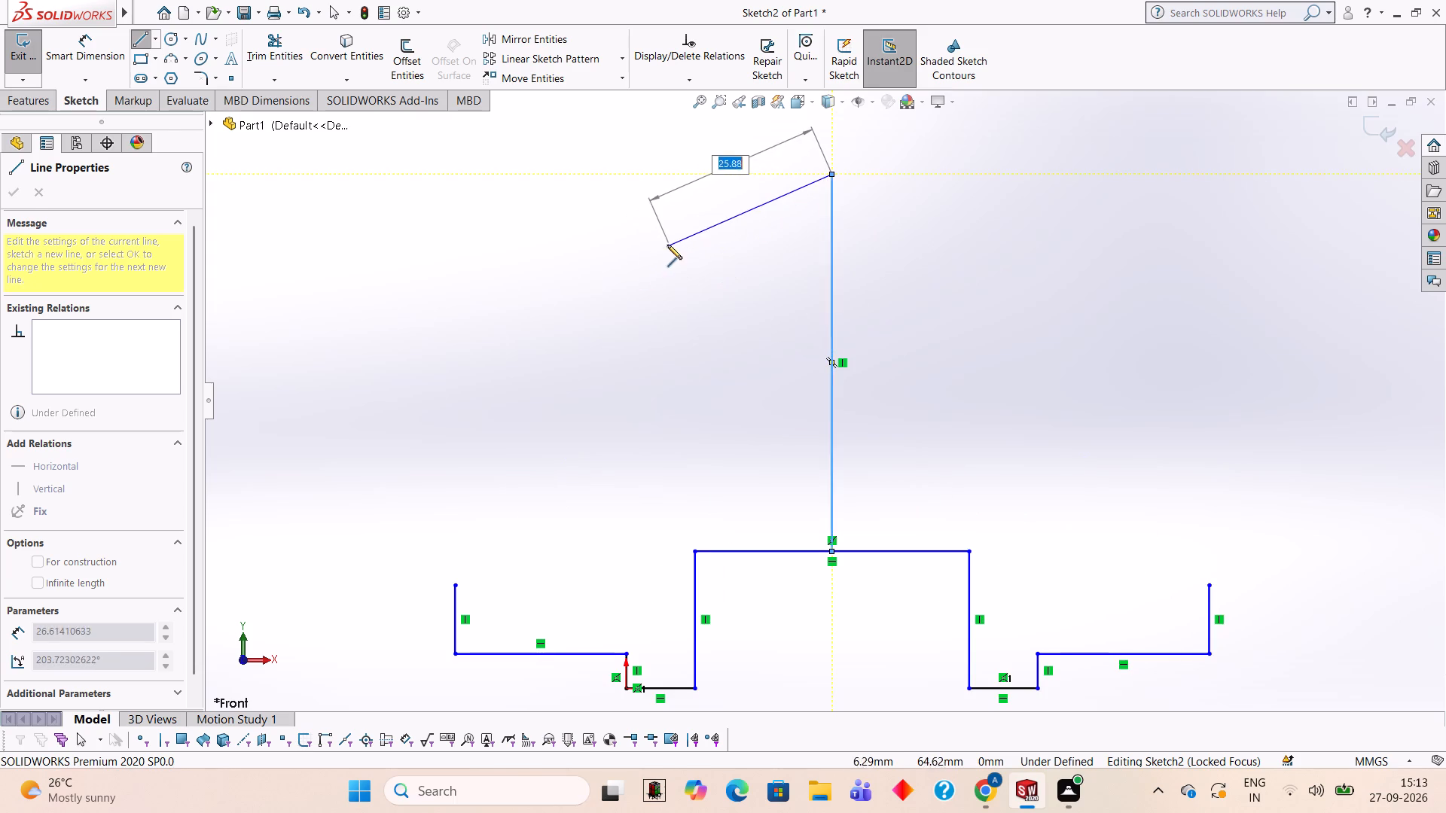
key("Escape")
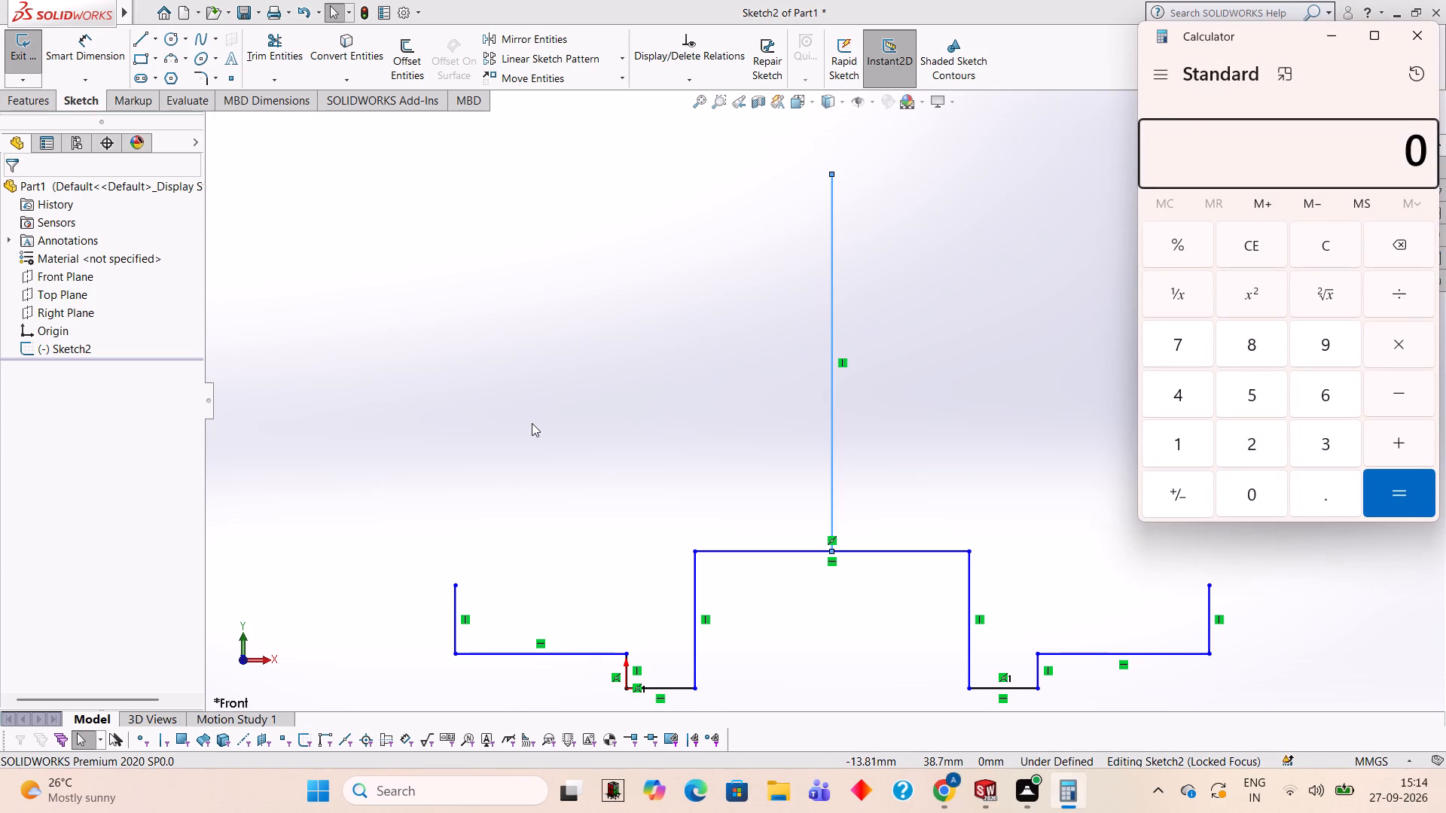
Calculate 110 − 50 − 40 in Calculator.
type("110")
key("minus")
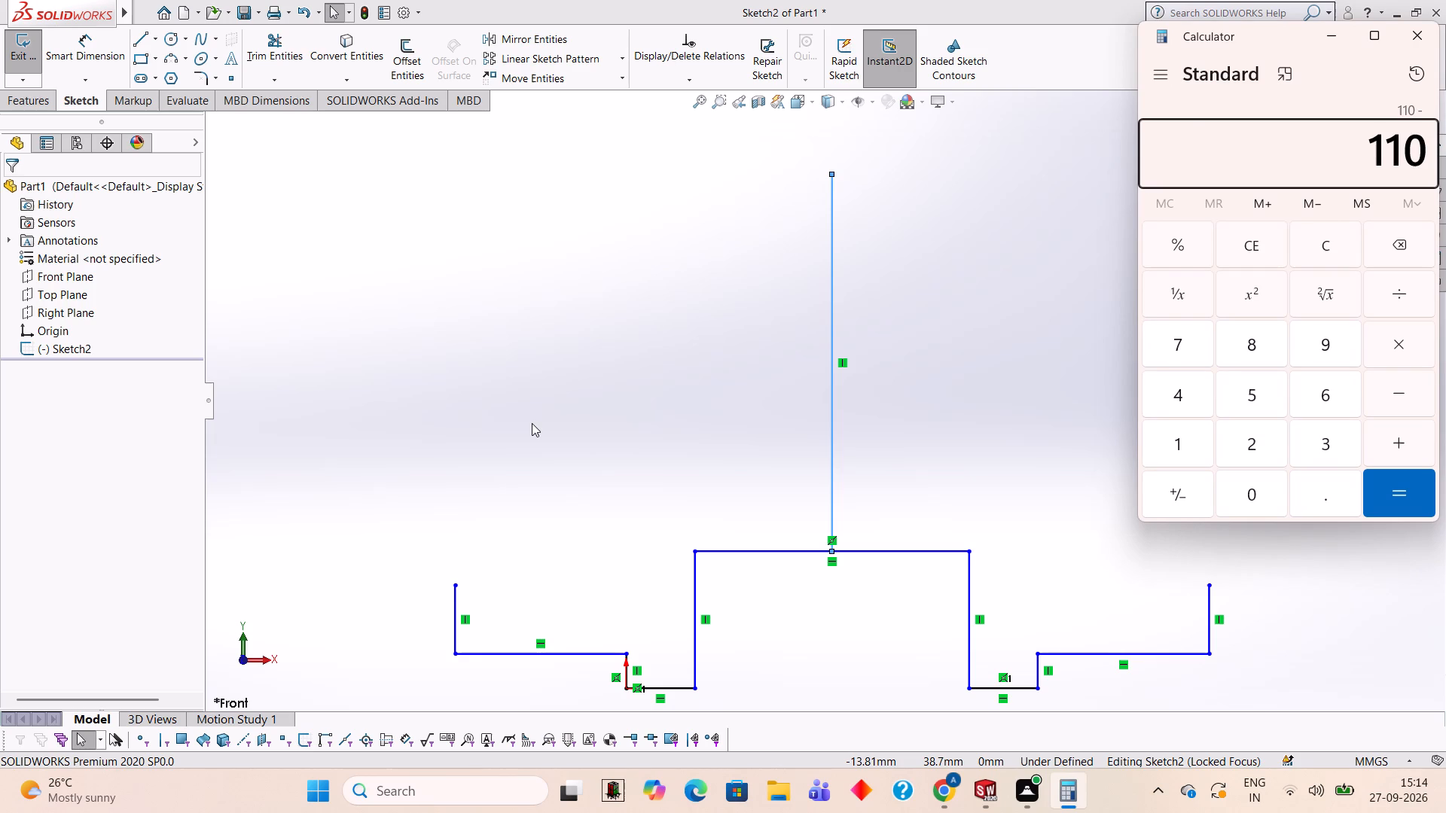
type("50")
key("Return")
key("minus")
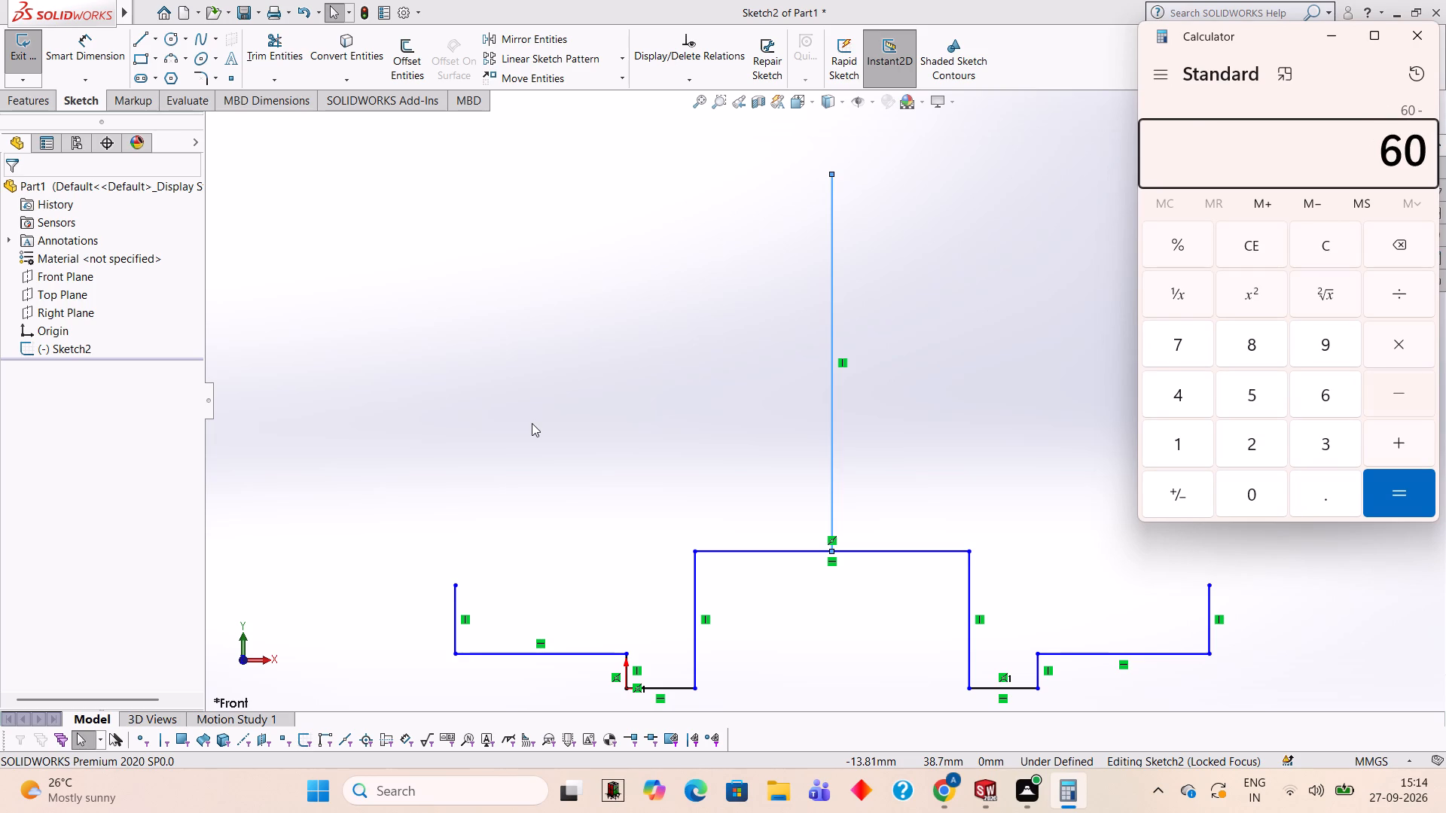
type("40")
key("Return")
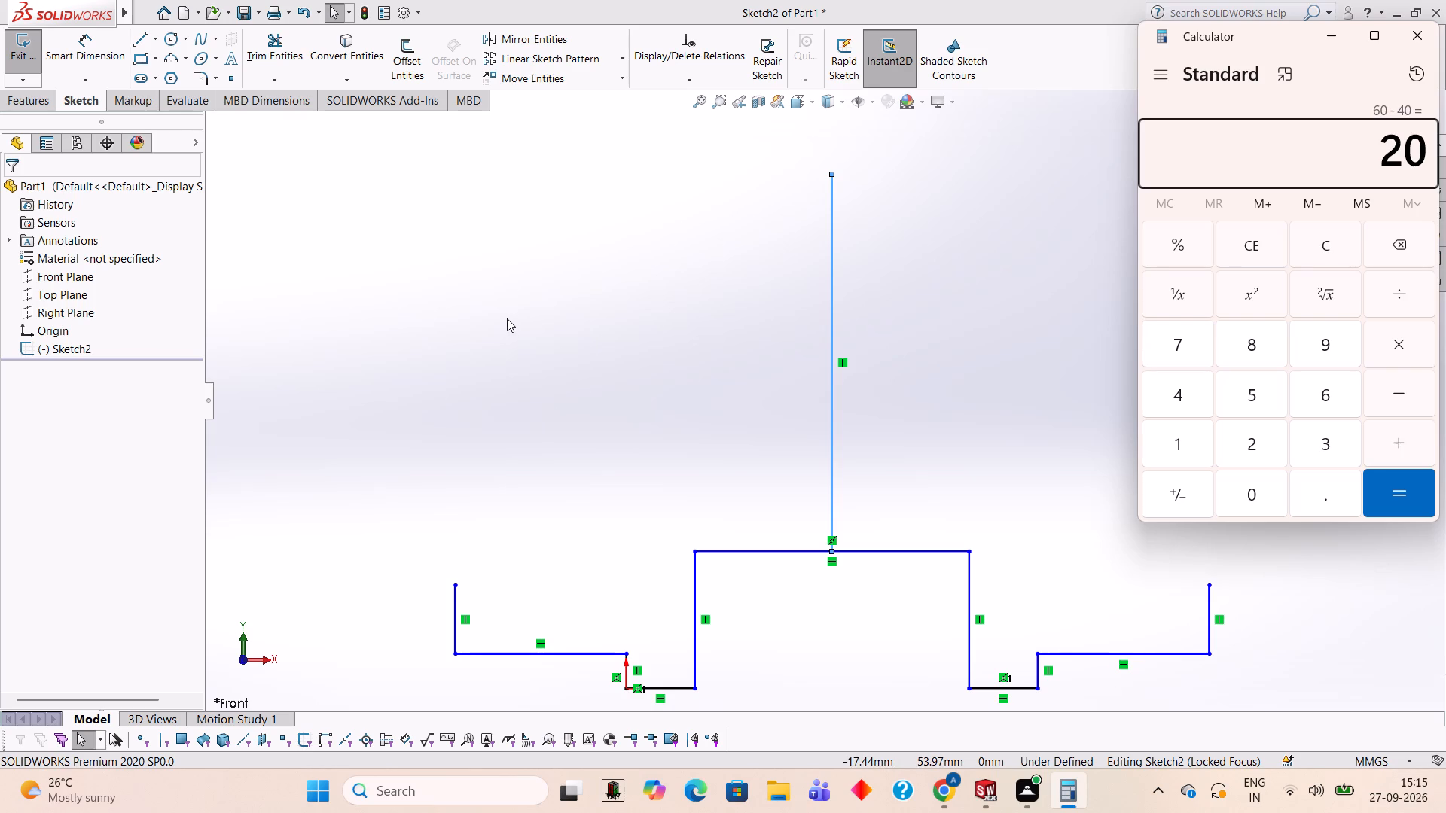
key("Escape")
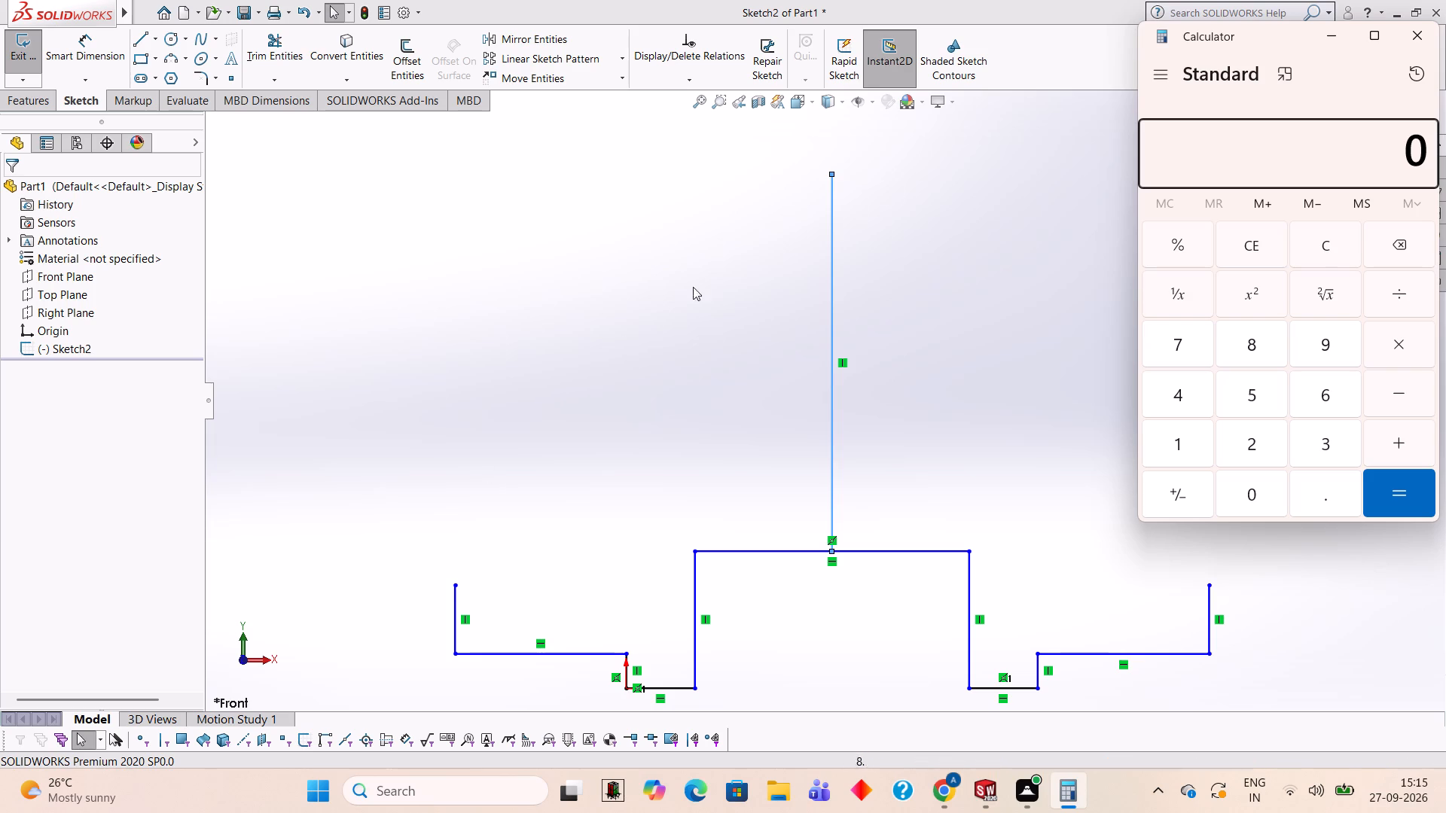
left_click(1412, 36)
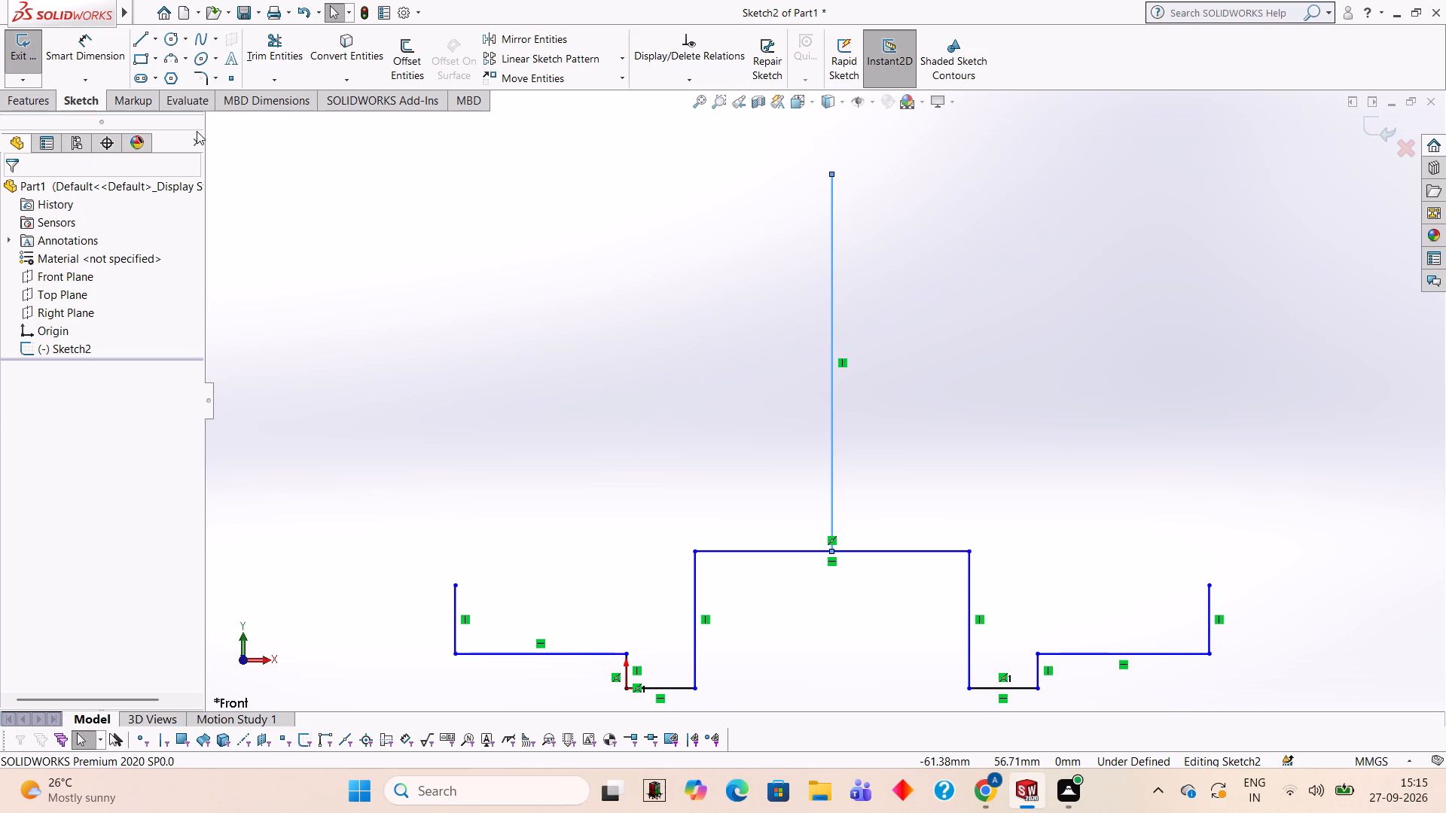
Calculate 15/2 in Calculator and draw a 7.5 mm horizontal line to the left from the top of the 55 mm vertical line.
left_click(132, 38)
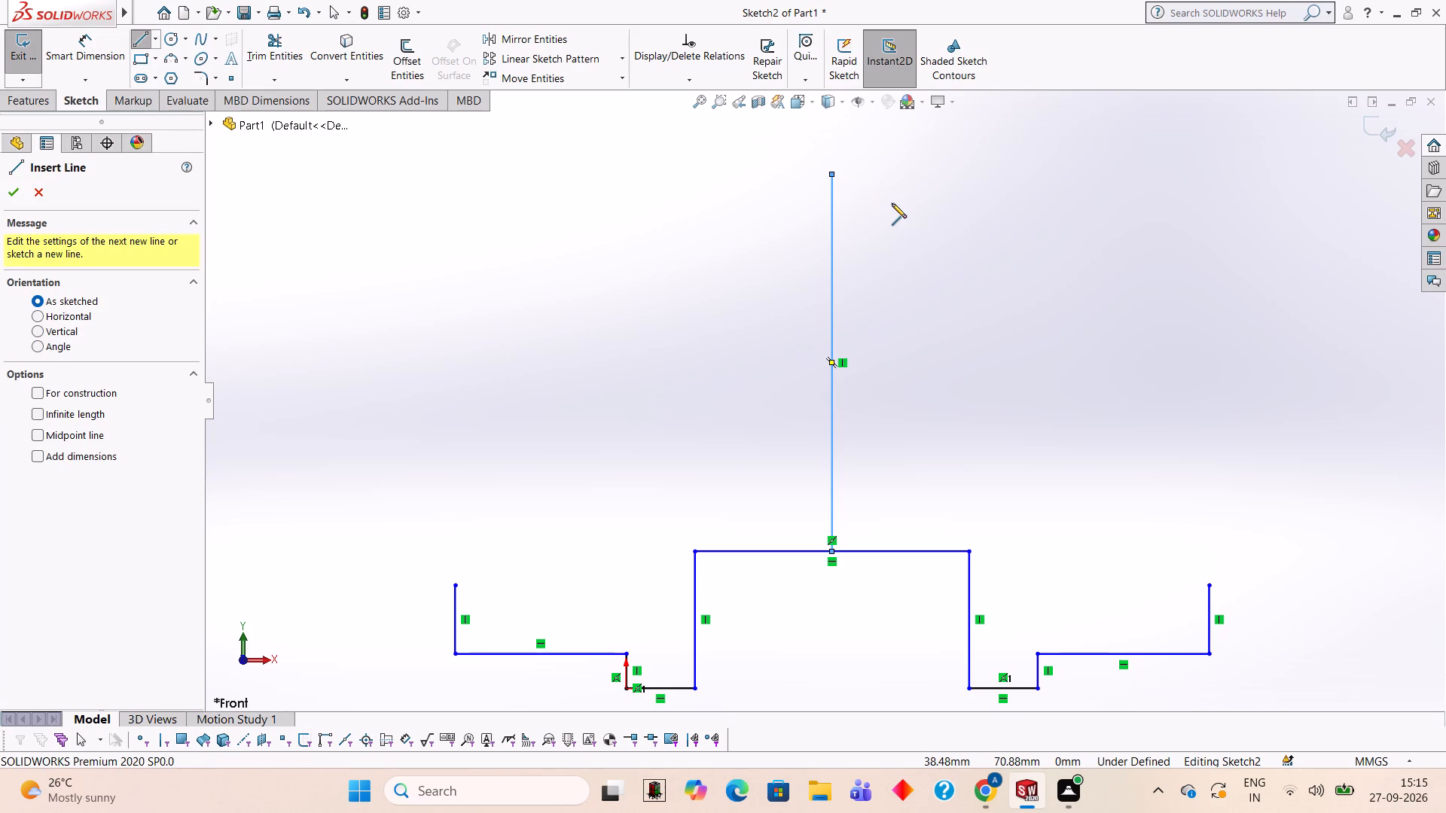
left_click(832, 172)
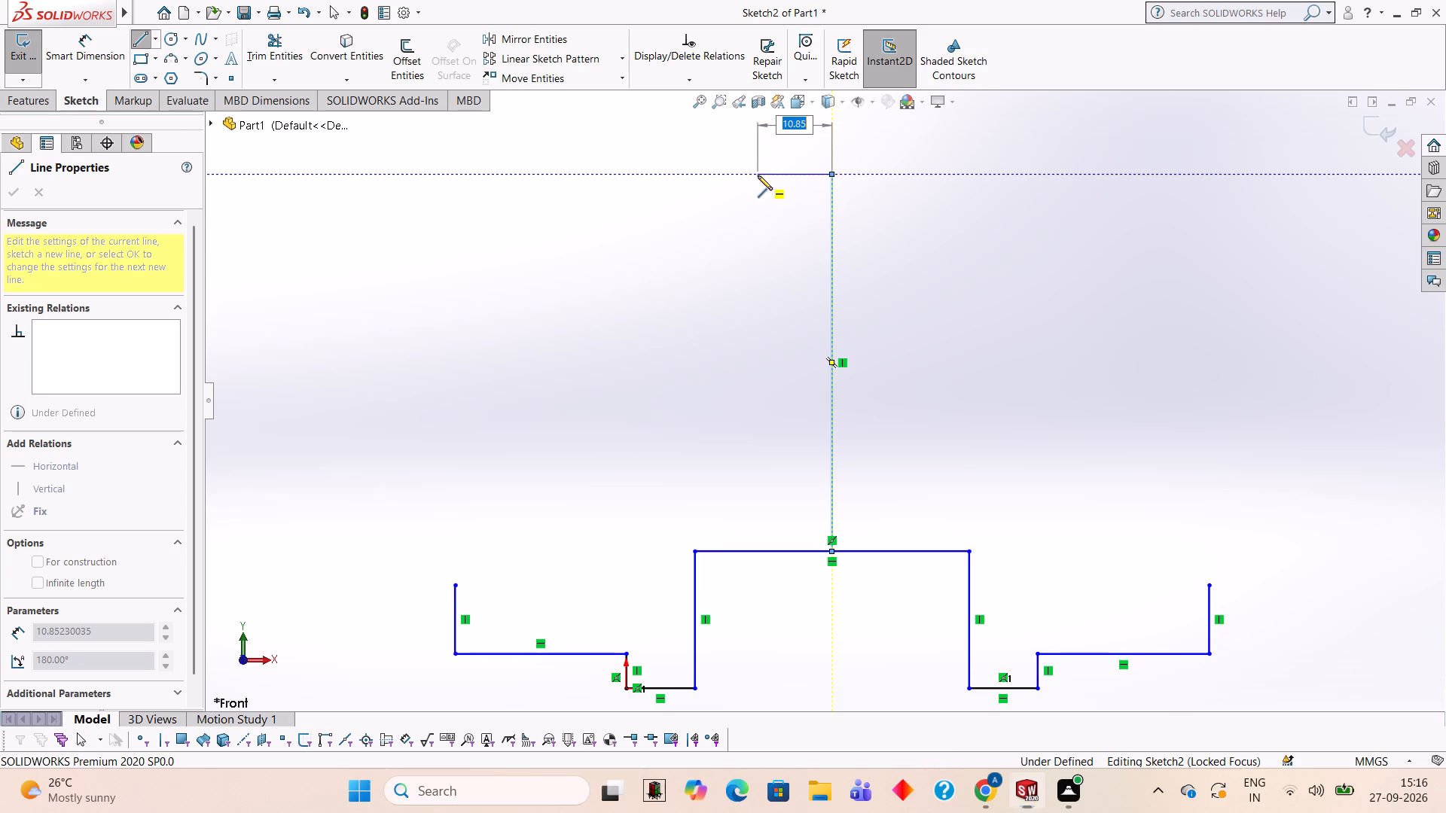
type("15/2")
key("Return")
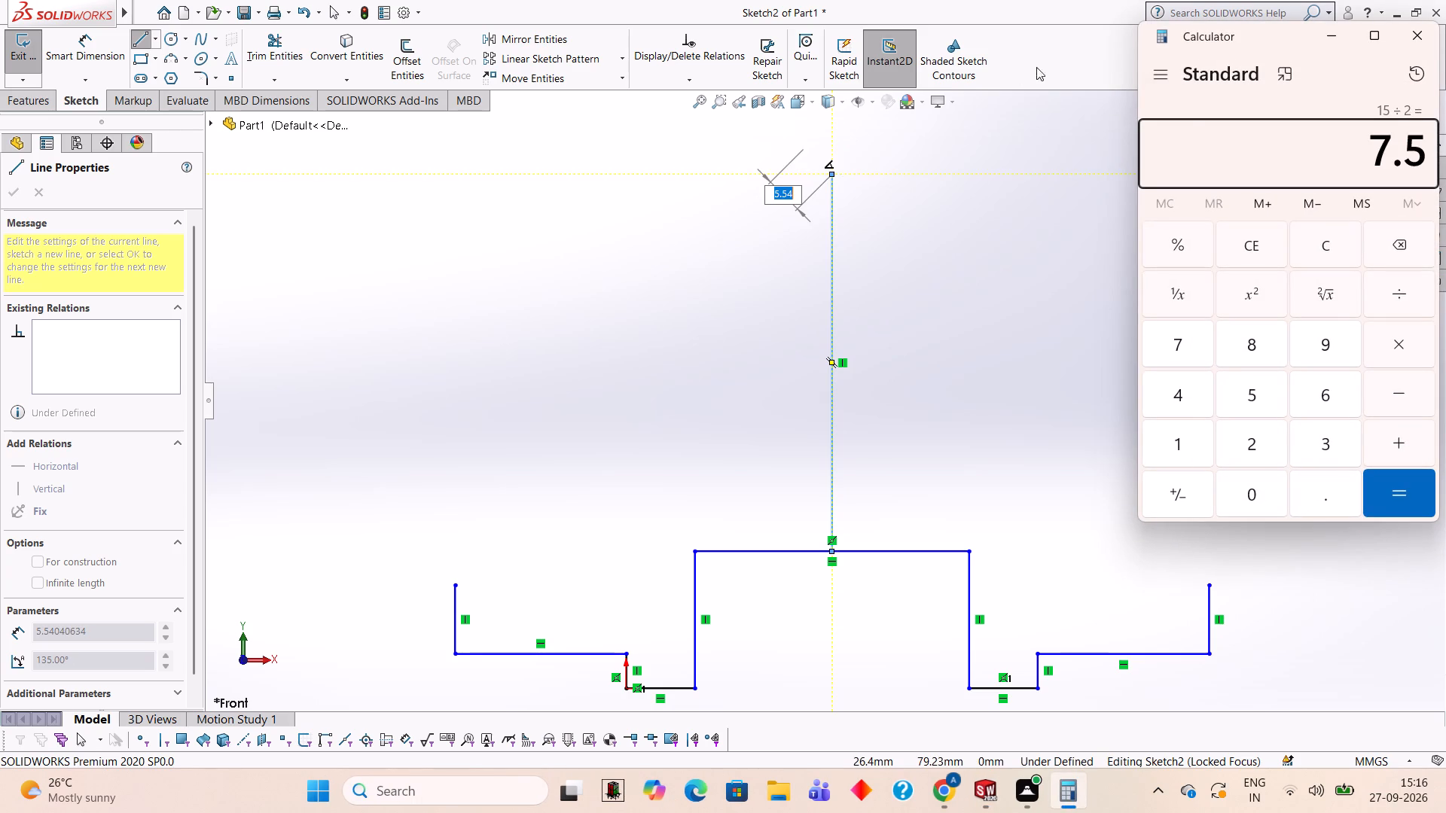
left_click(1422, 32)
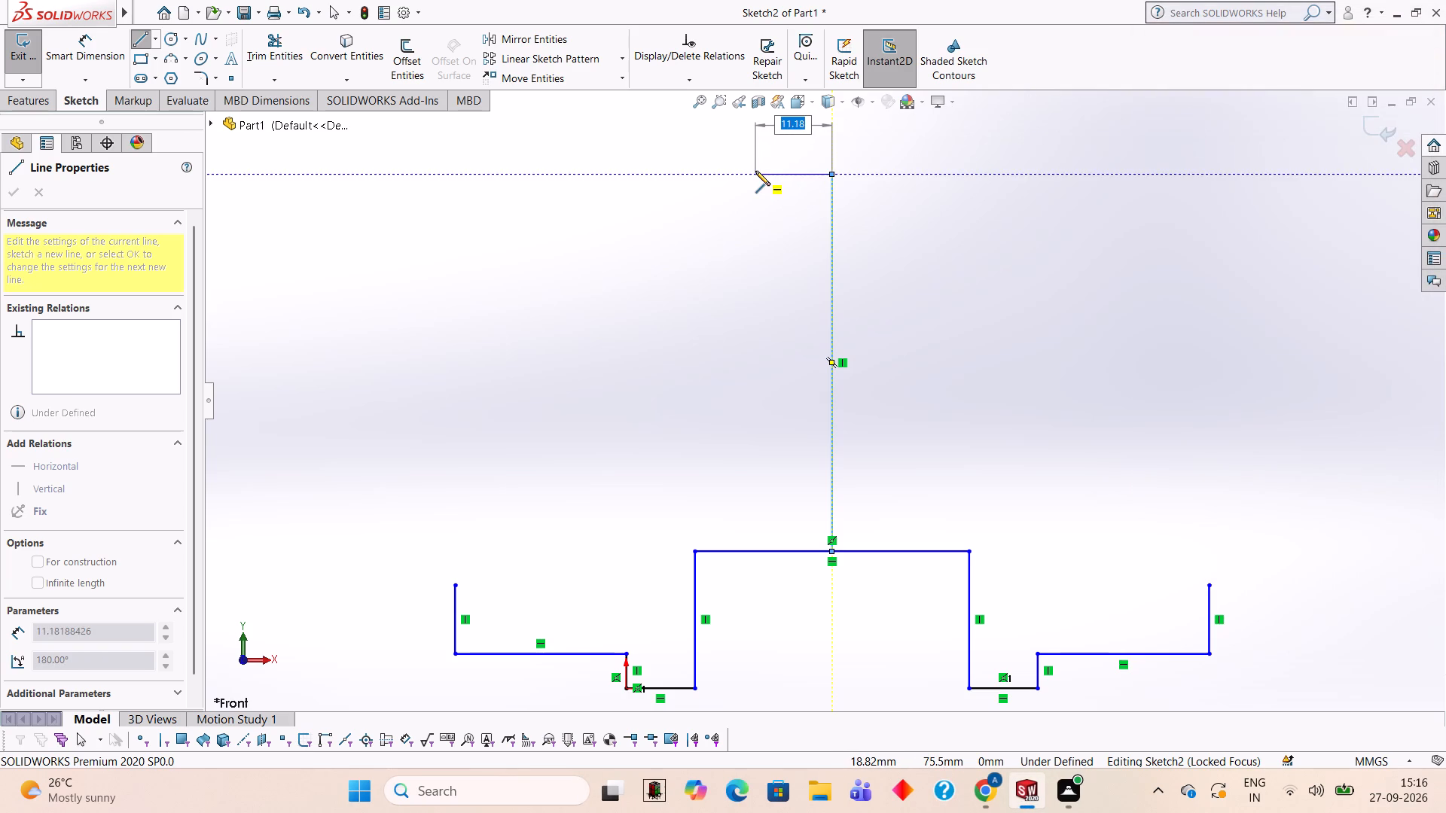
type("7.5")
key("Return")
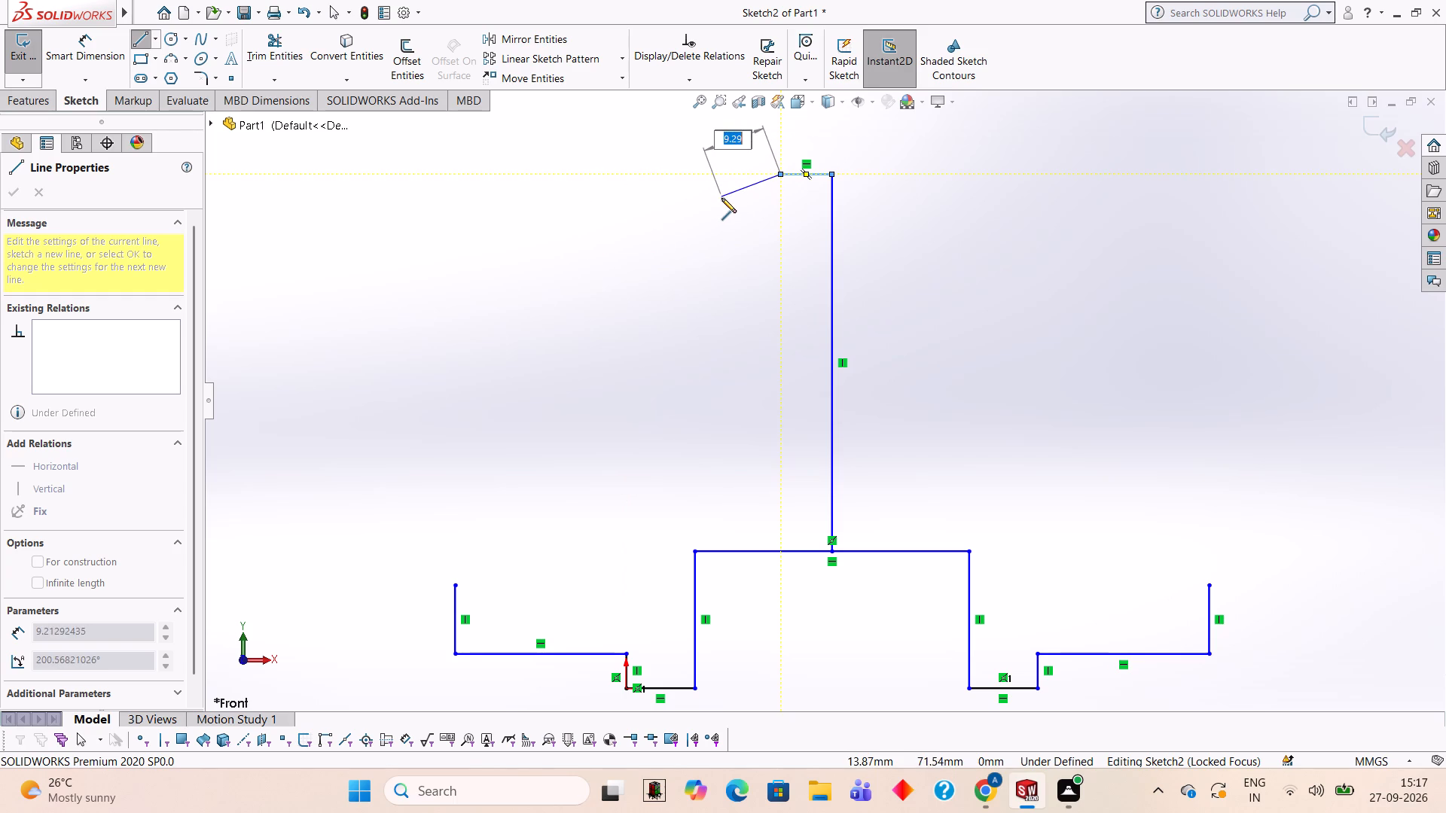
key("Escape")
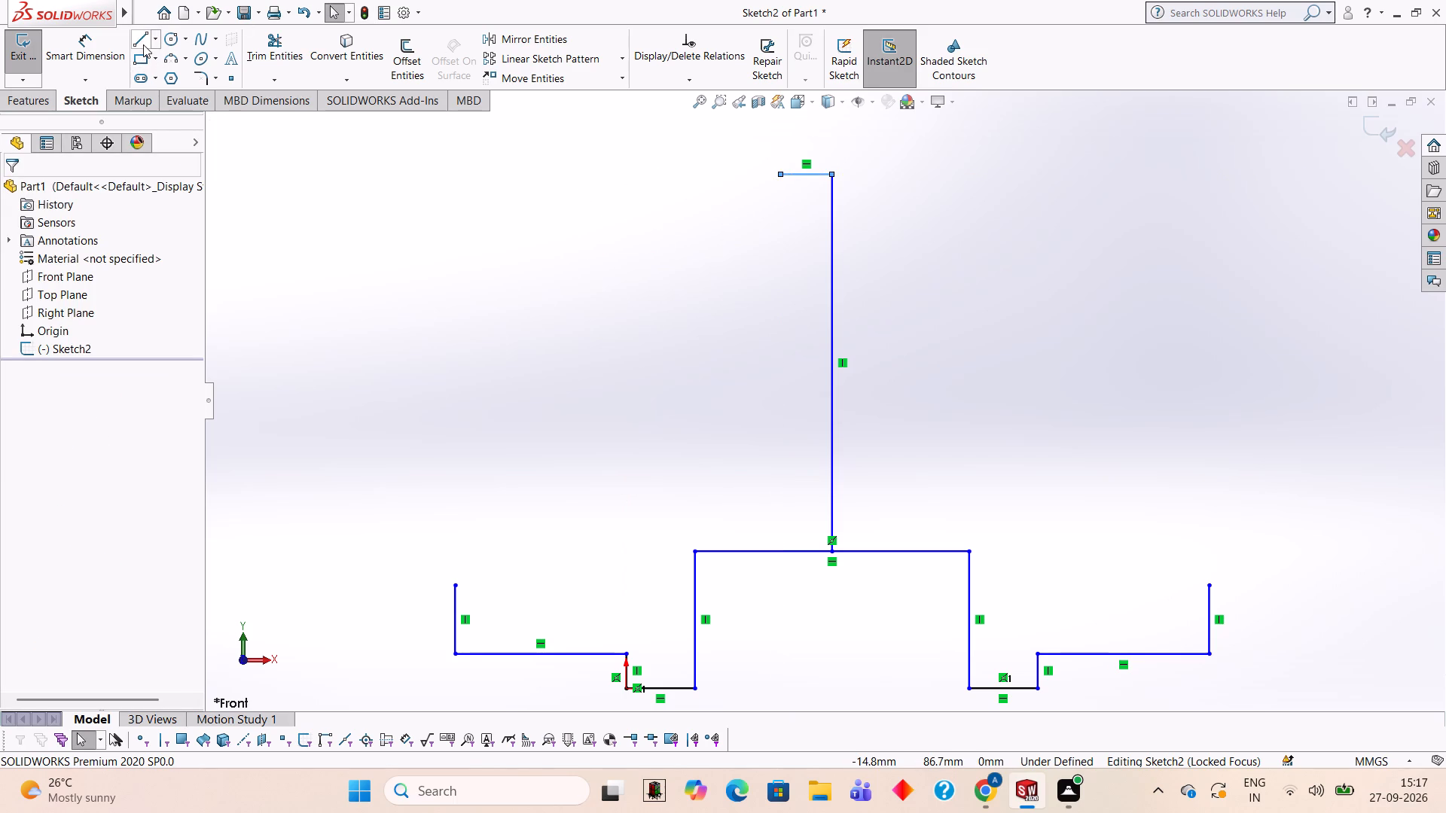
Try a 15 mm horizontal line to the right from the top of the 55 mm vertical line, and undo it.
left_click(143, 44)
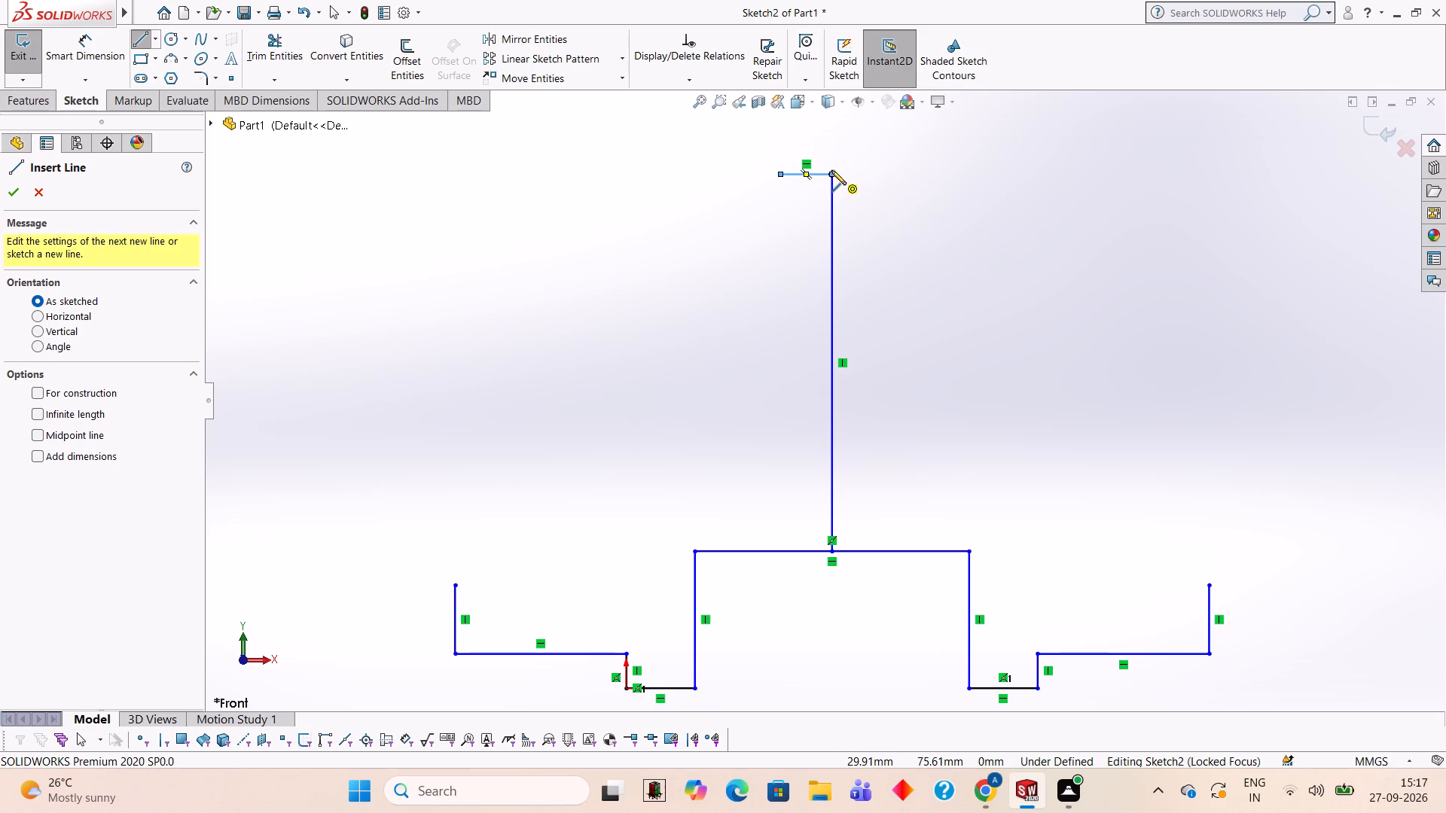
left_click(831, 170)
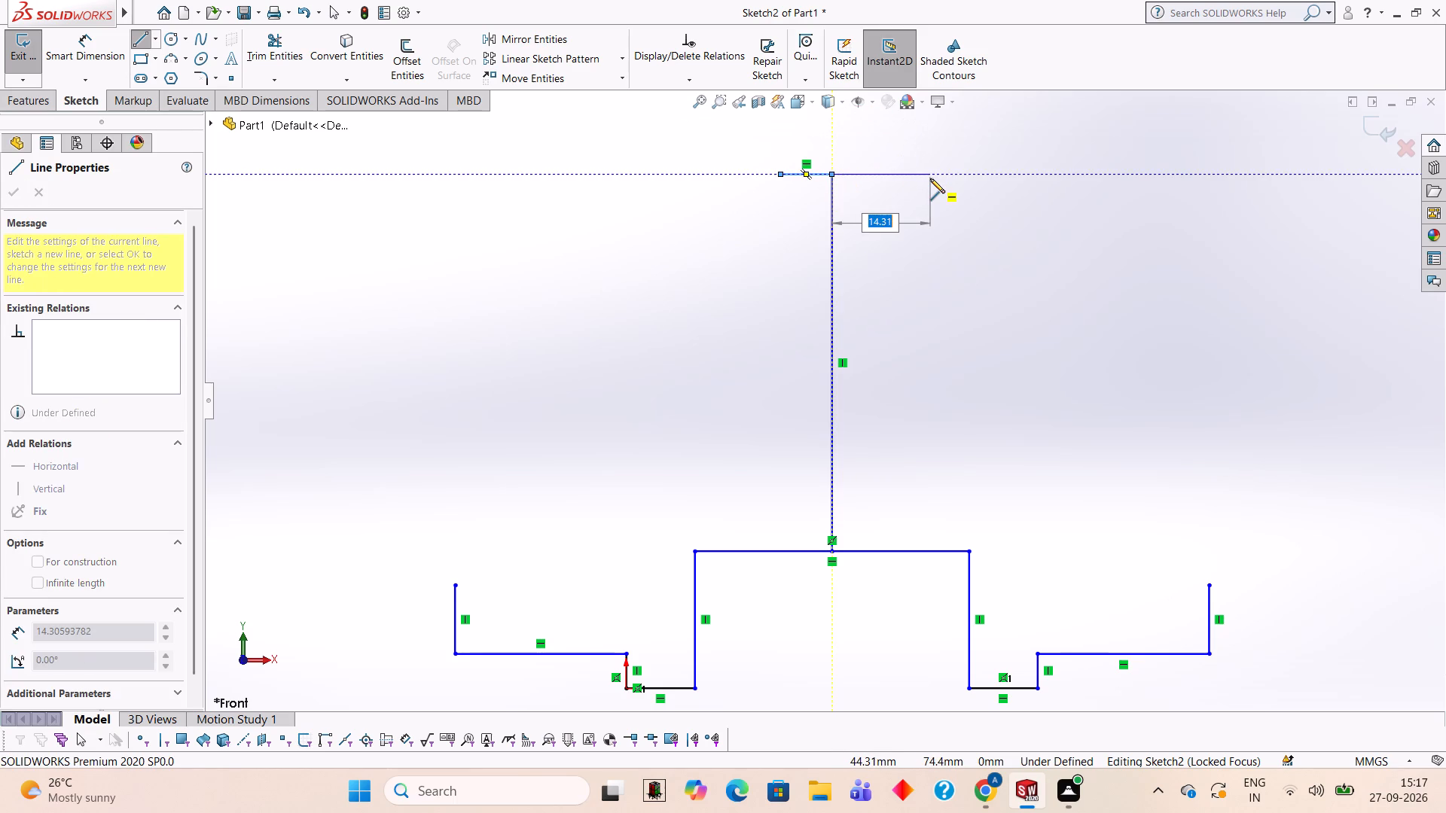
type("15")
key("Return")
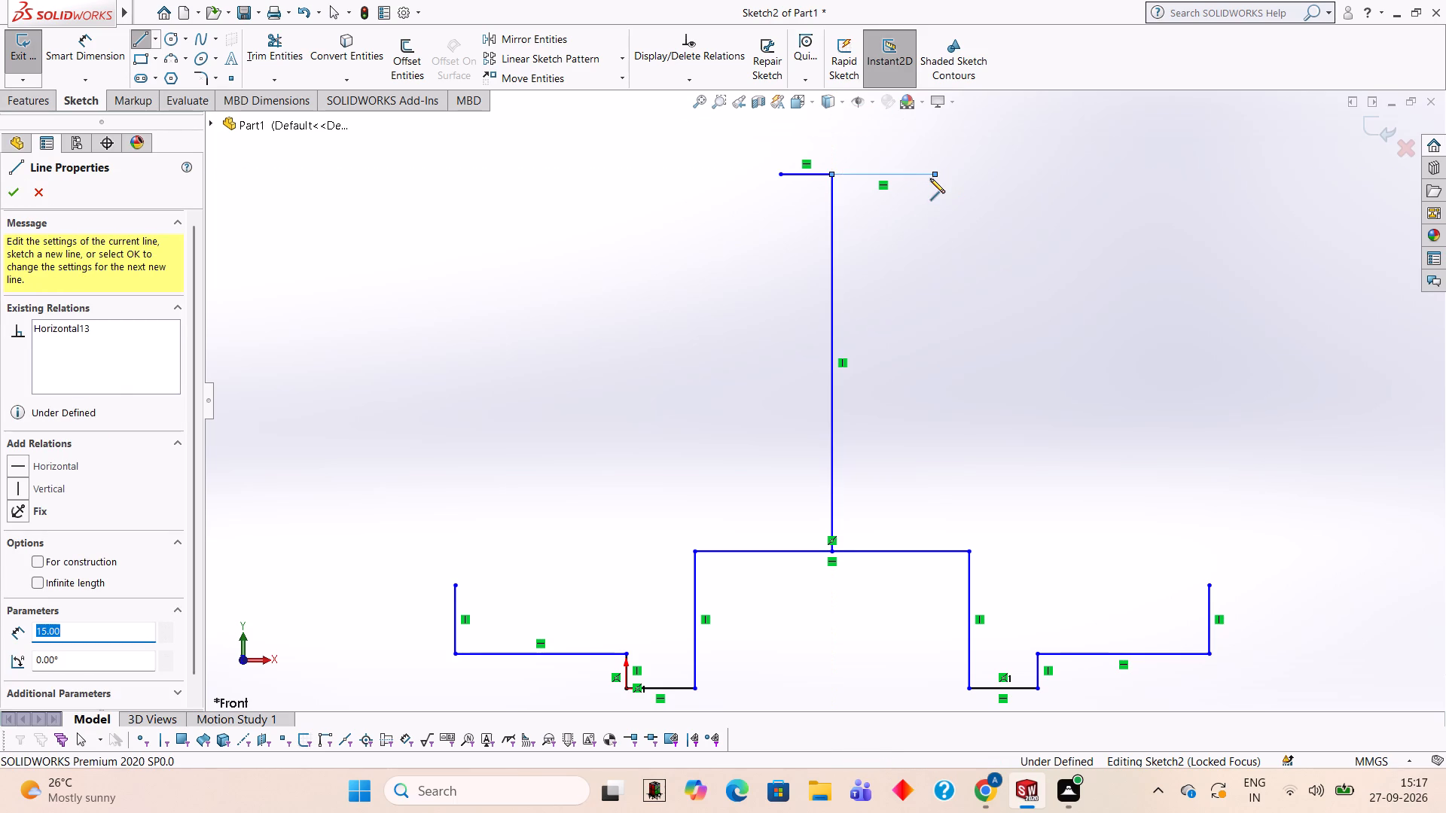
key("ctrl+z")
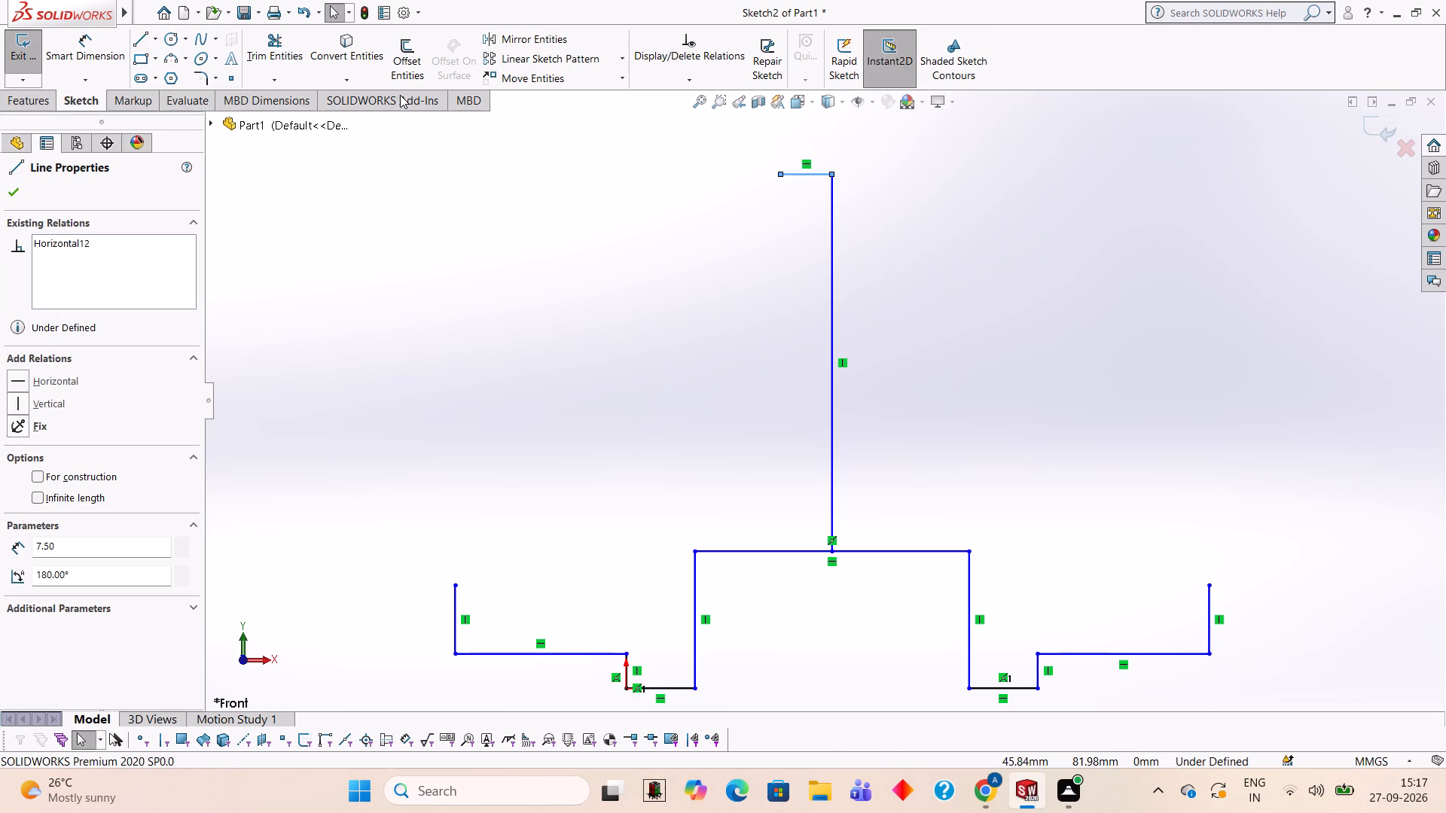
Draw a 15 mm horizontal line to the right from the top of the 55 mm vertical line.
left_click(139, 42)
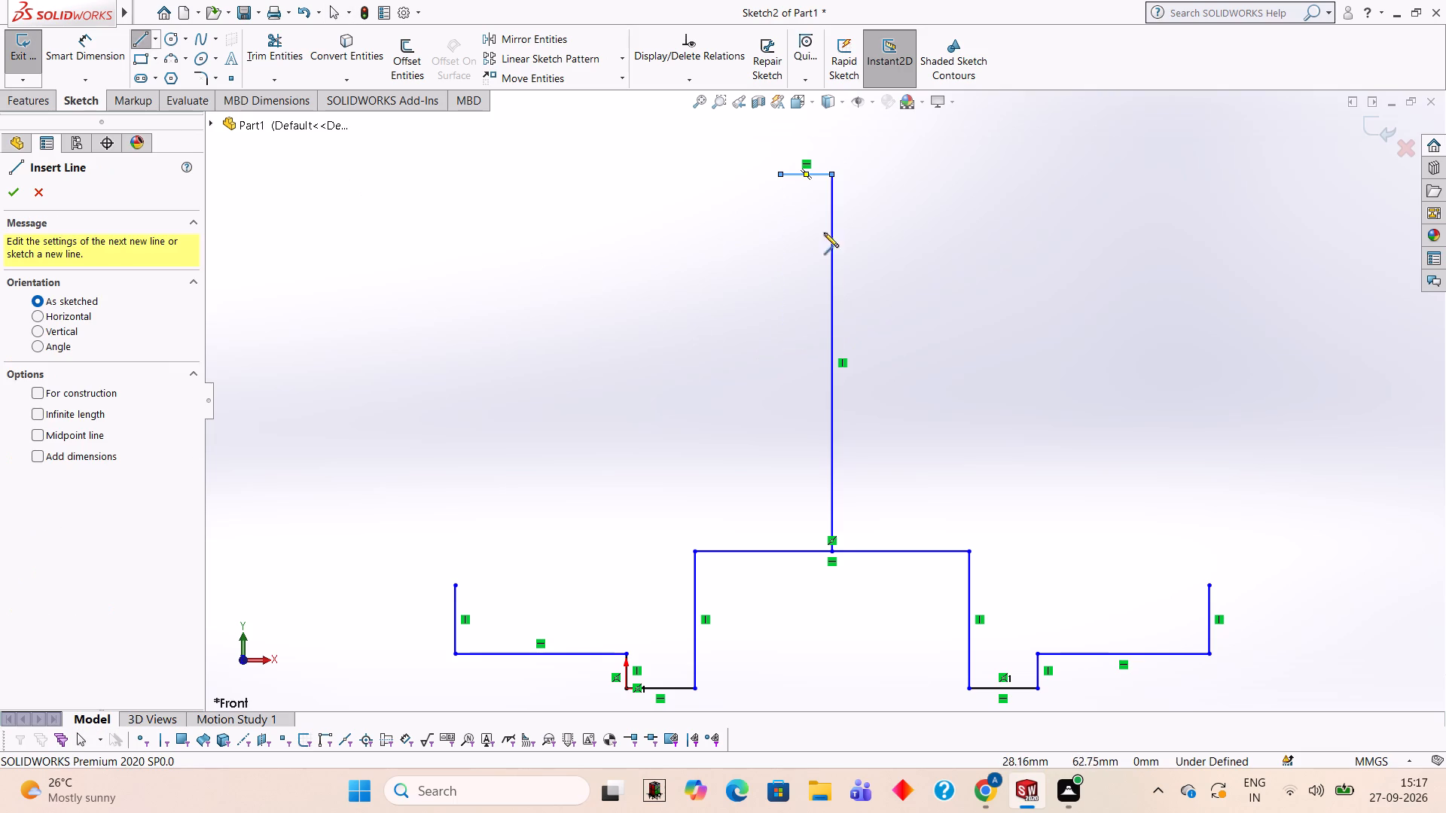
left_click(830, 175)
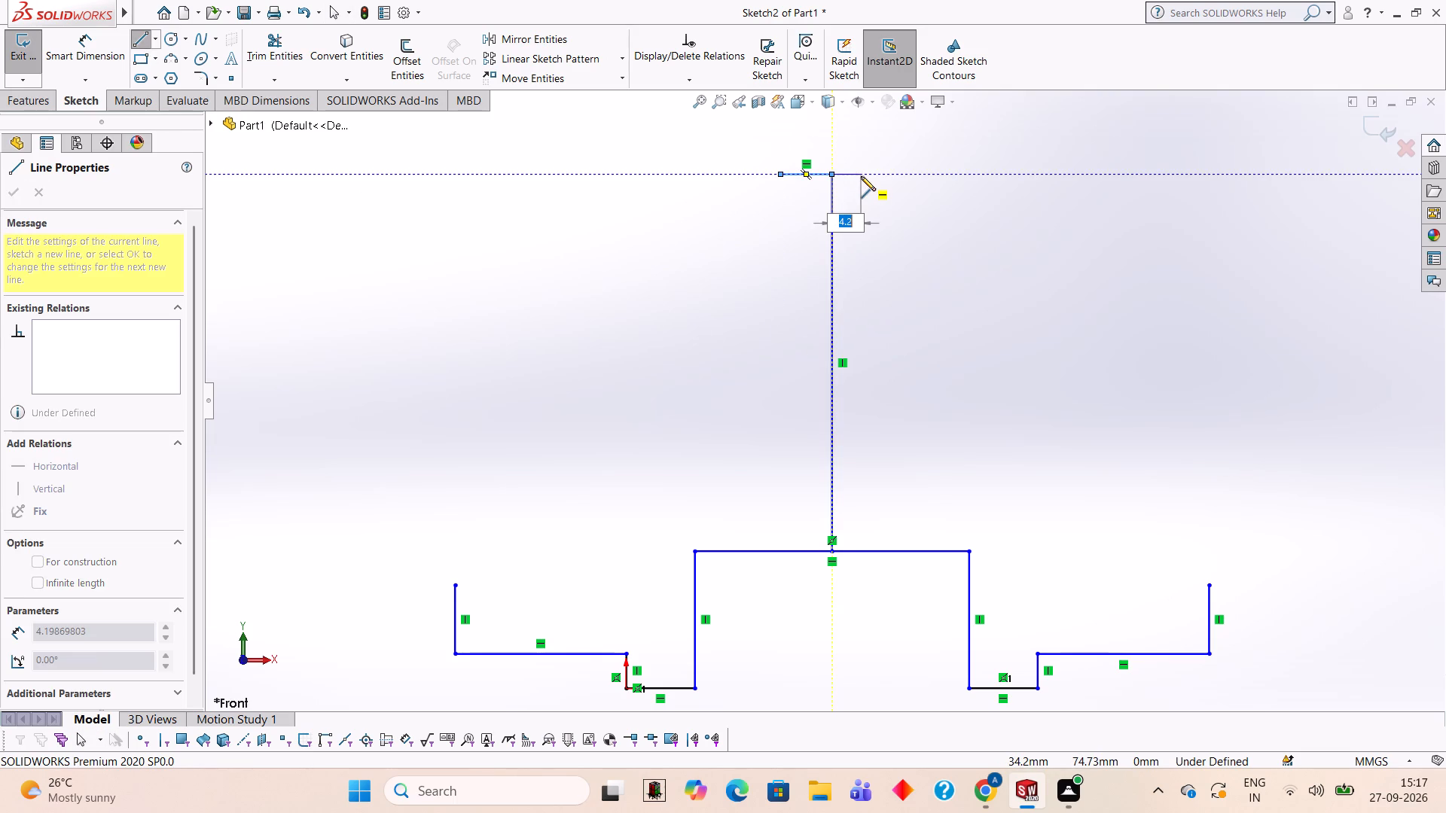
type("15")
key("Return")
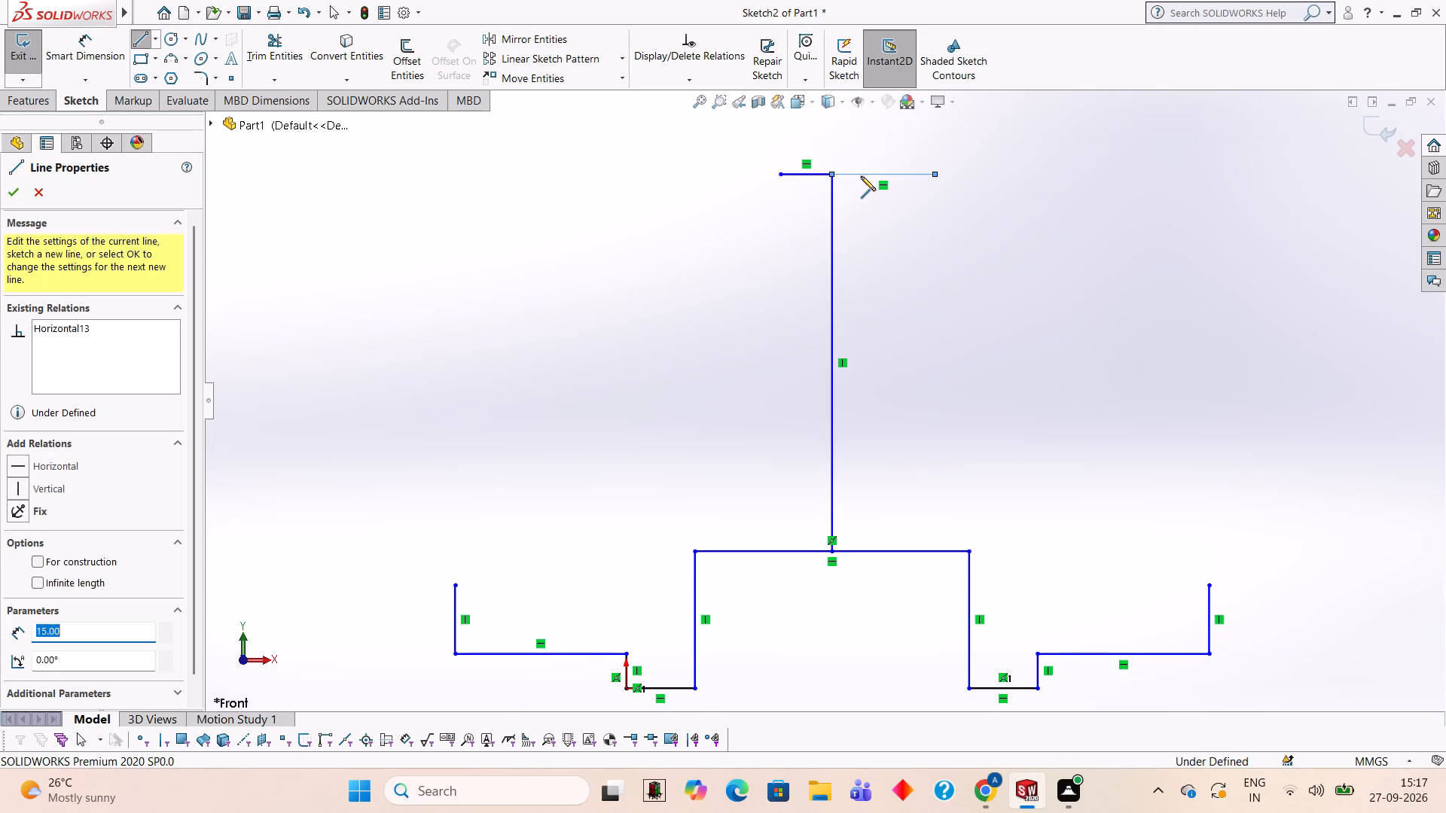
Undo the 15 mm line and draw a 7.5 mm horizontal line to the right from the top of the central vertical line.
key("ctrl+z")
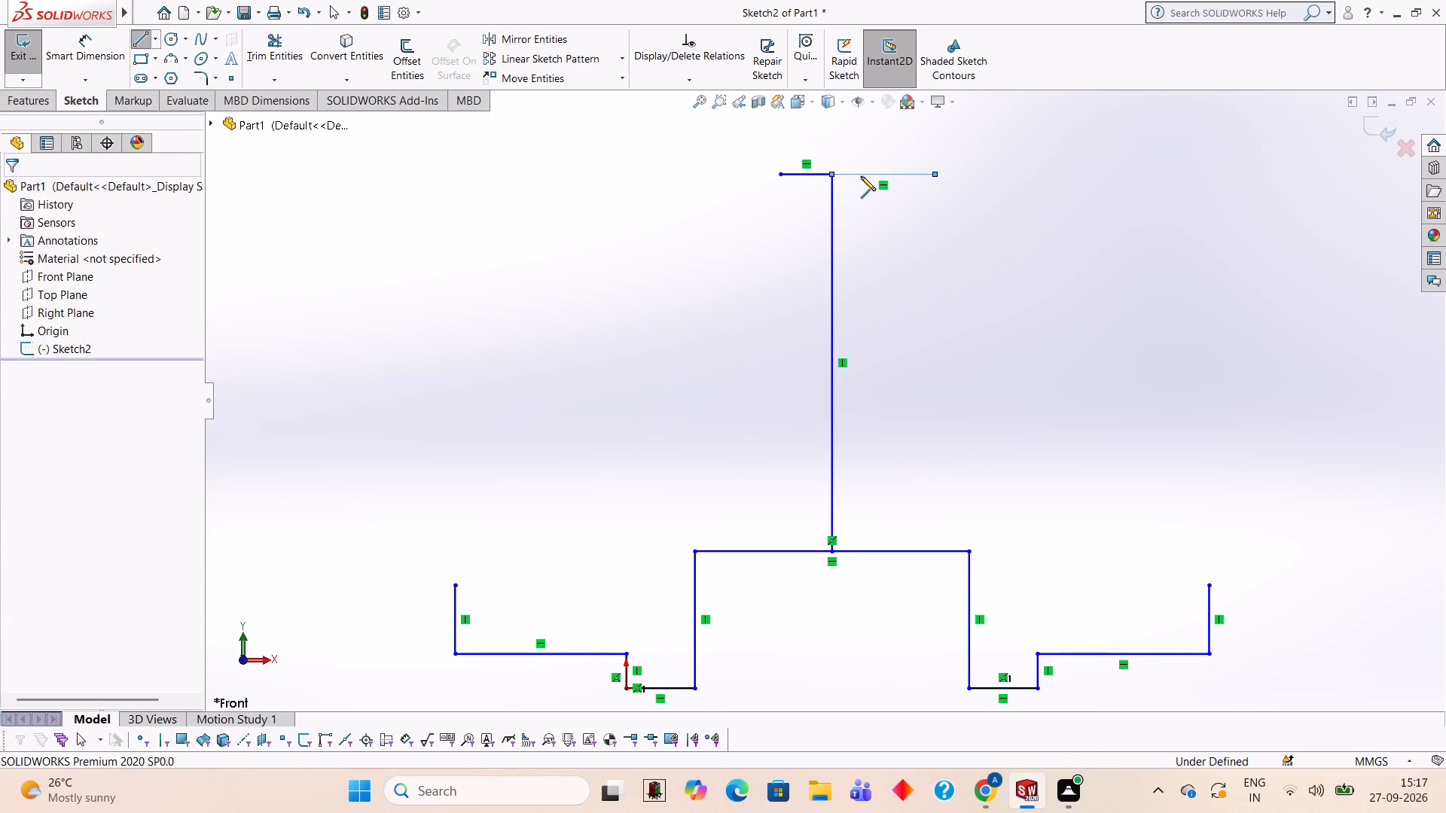
left_click(141, 38)
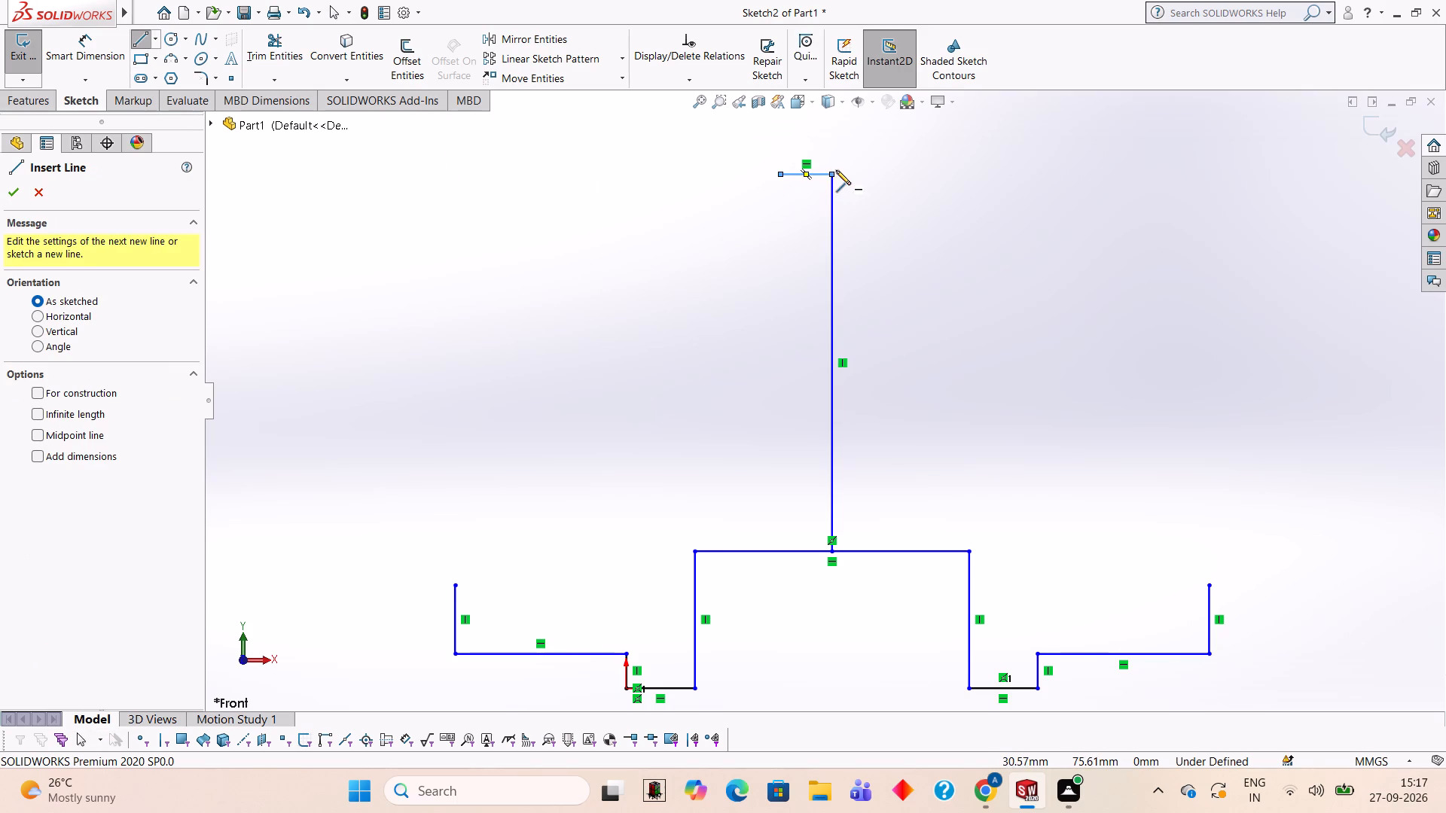
left_click(831, 172)
type("7.5")
key("Return")
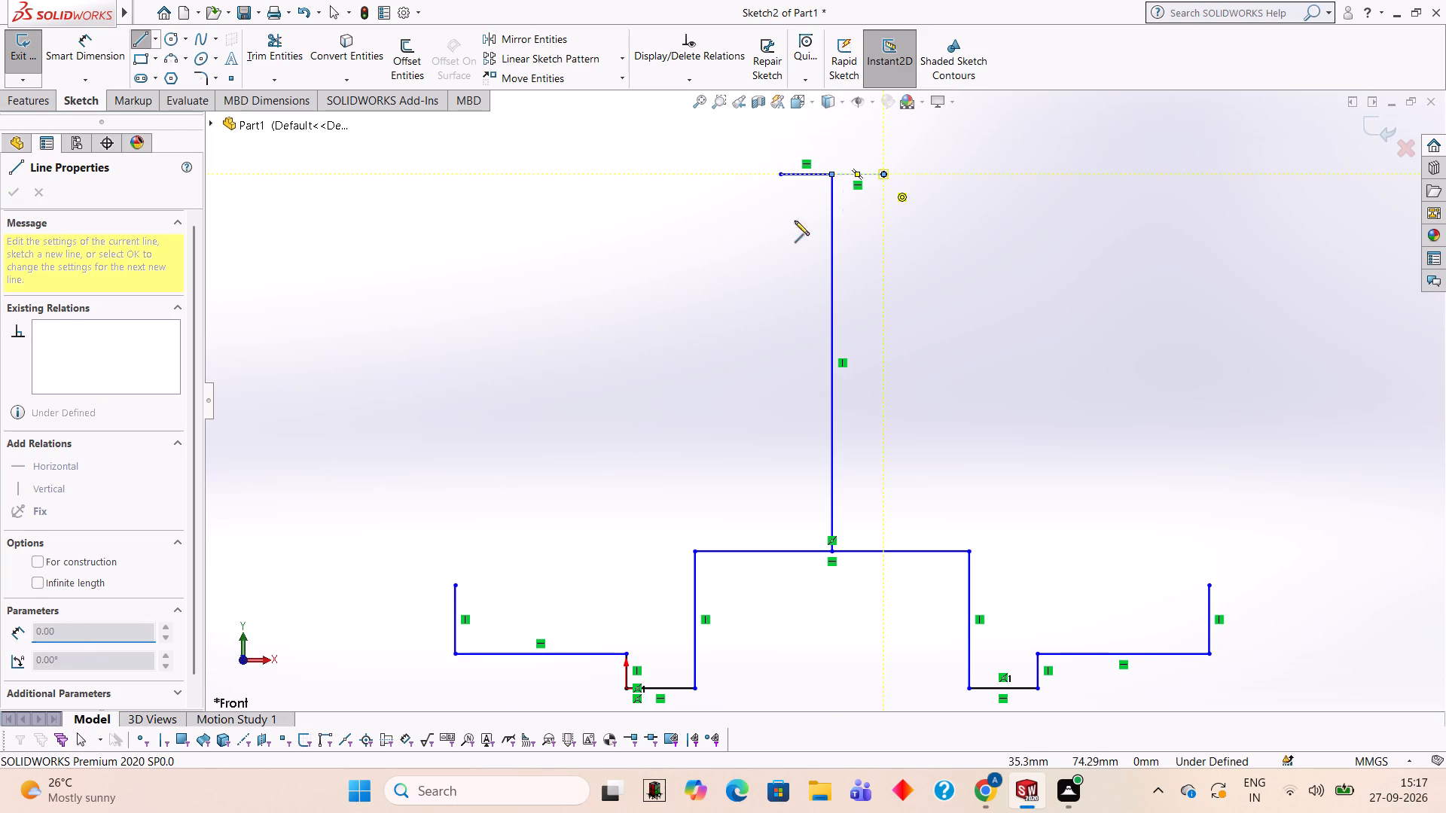
key("Escape")
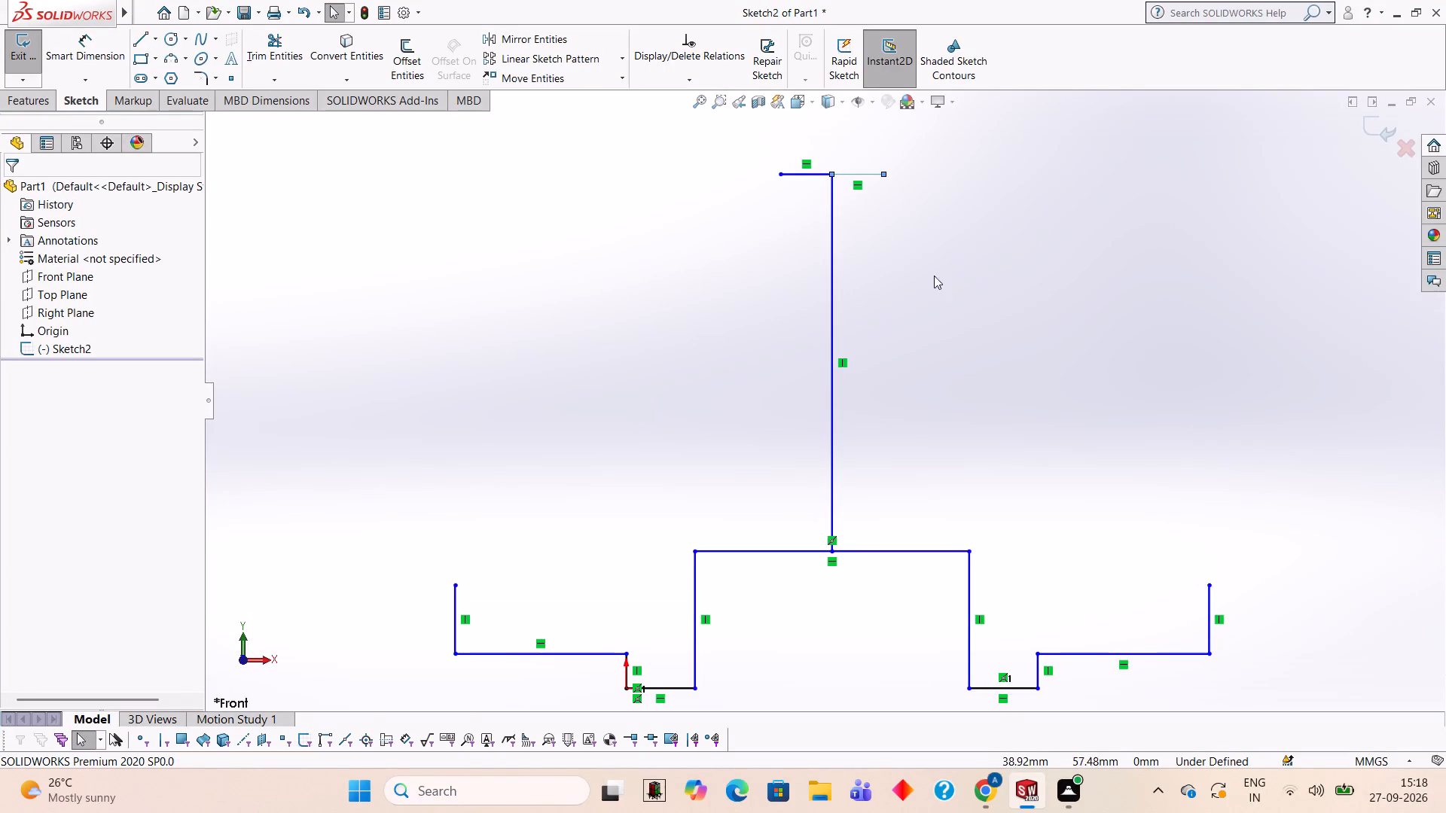
key("Escape")
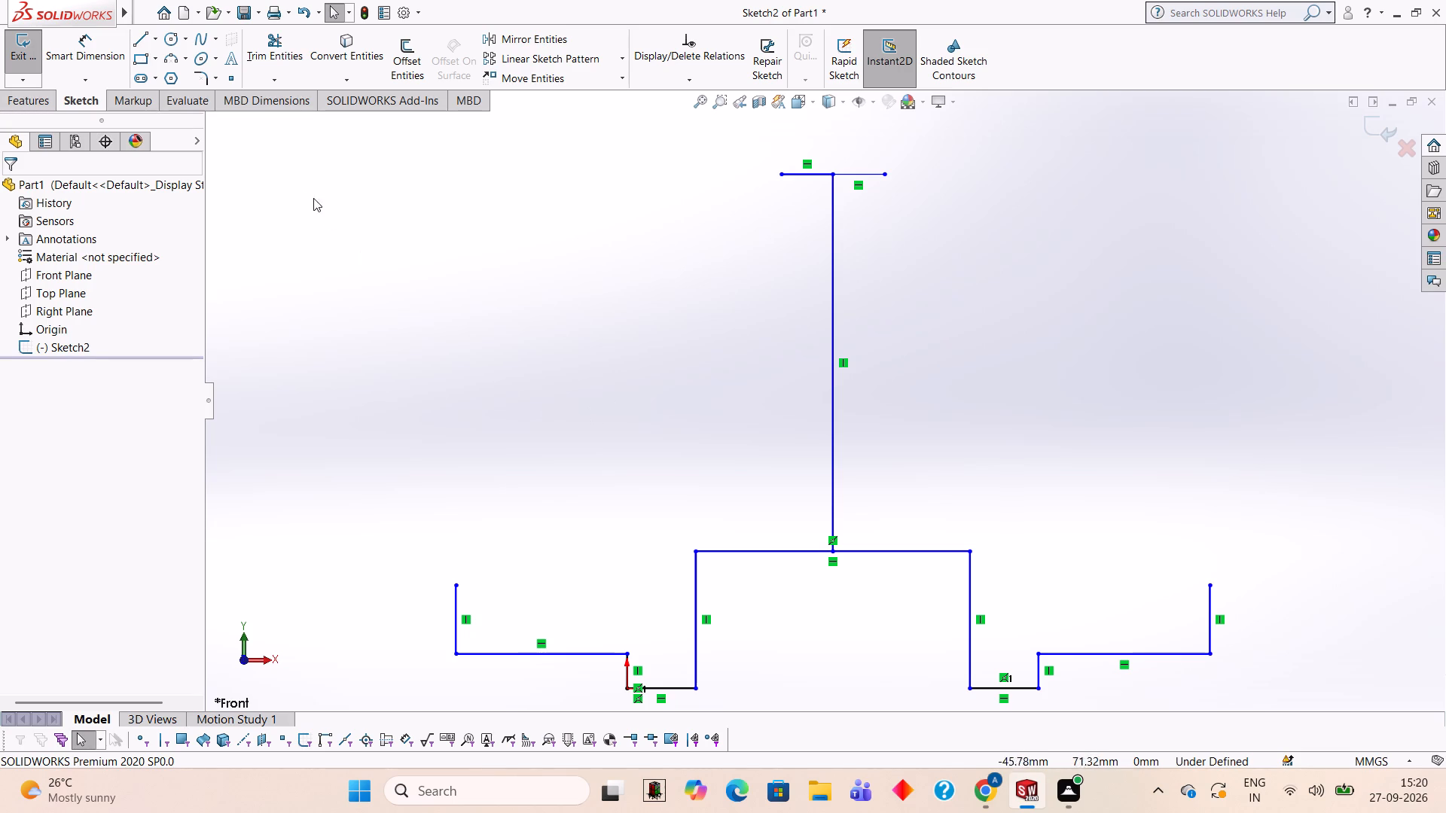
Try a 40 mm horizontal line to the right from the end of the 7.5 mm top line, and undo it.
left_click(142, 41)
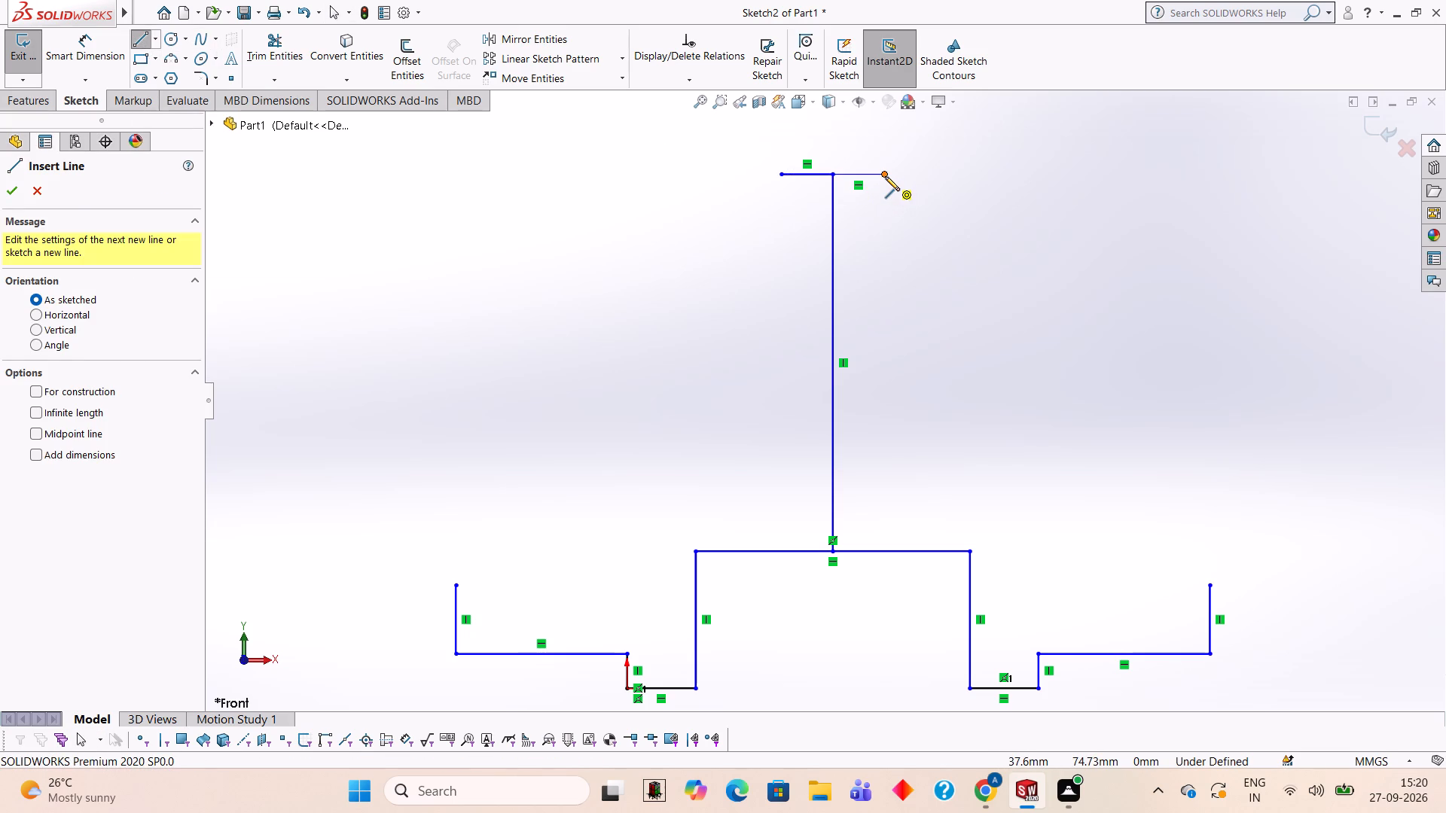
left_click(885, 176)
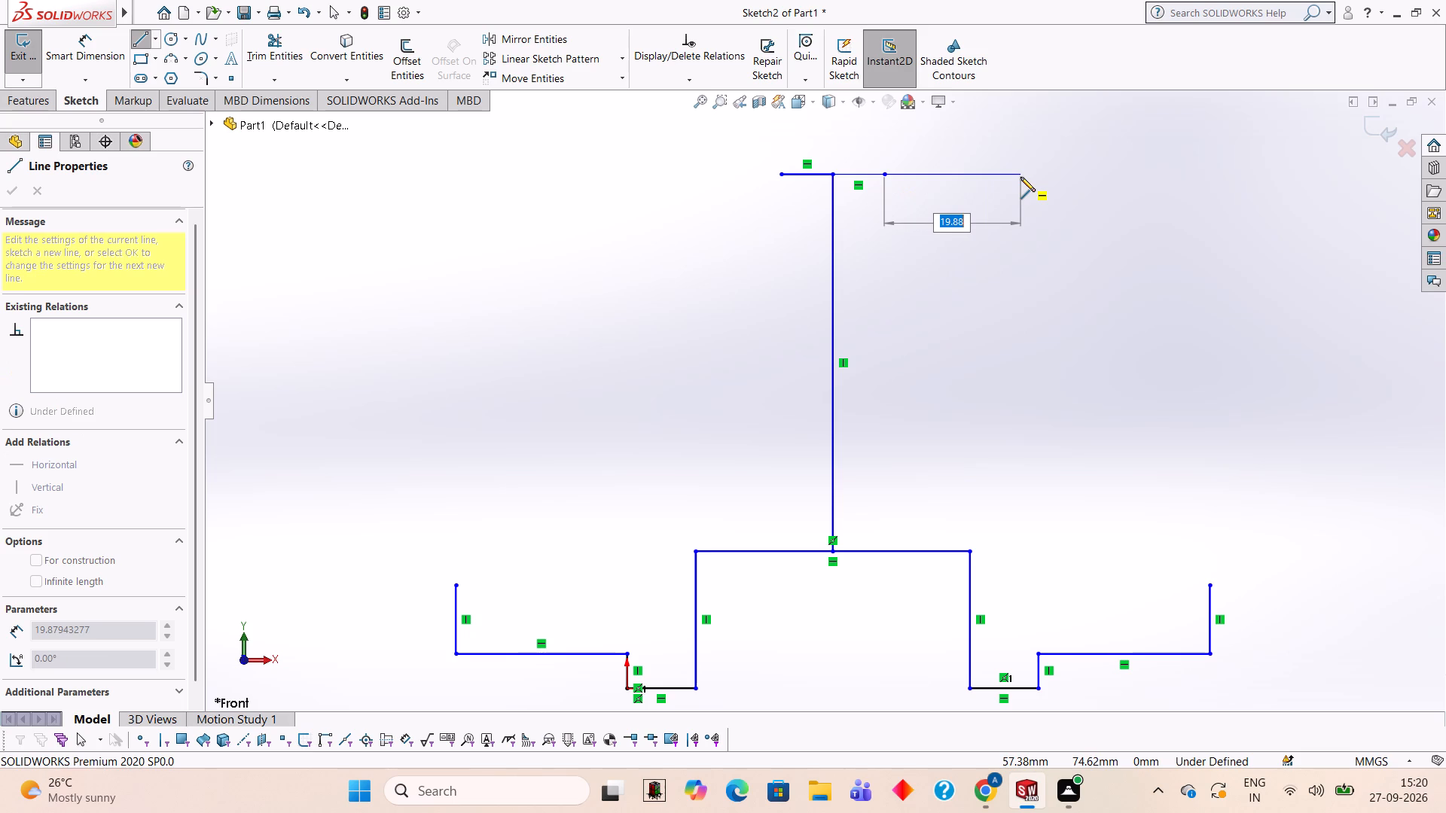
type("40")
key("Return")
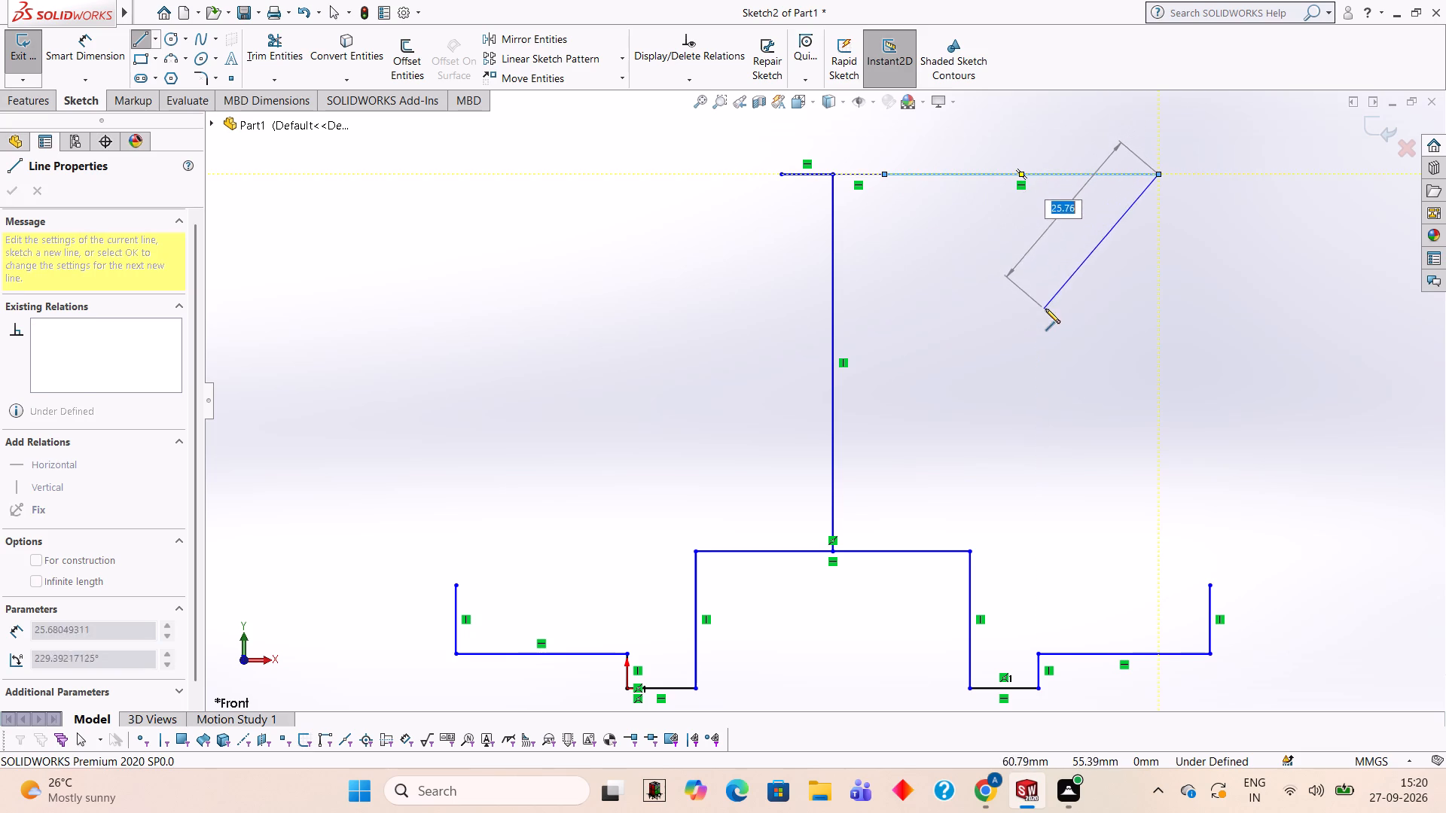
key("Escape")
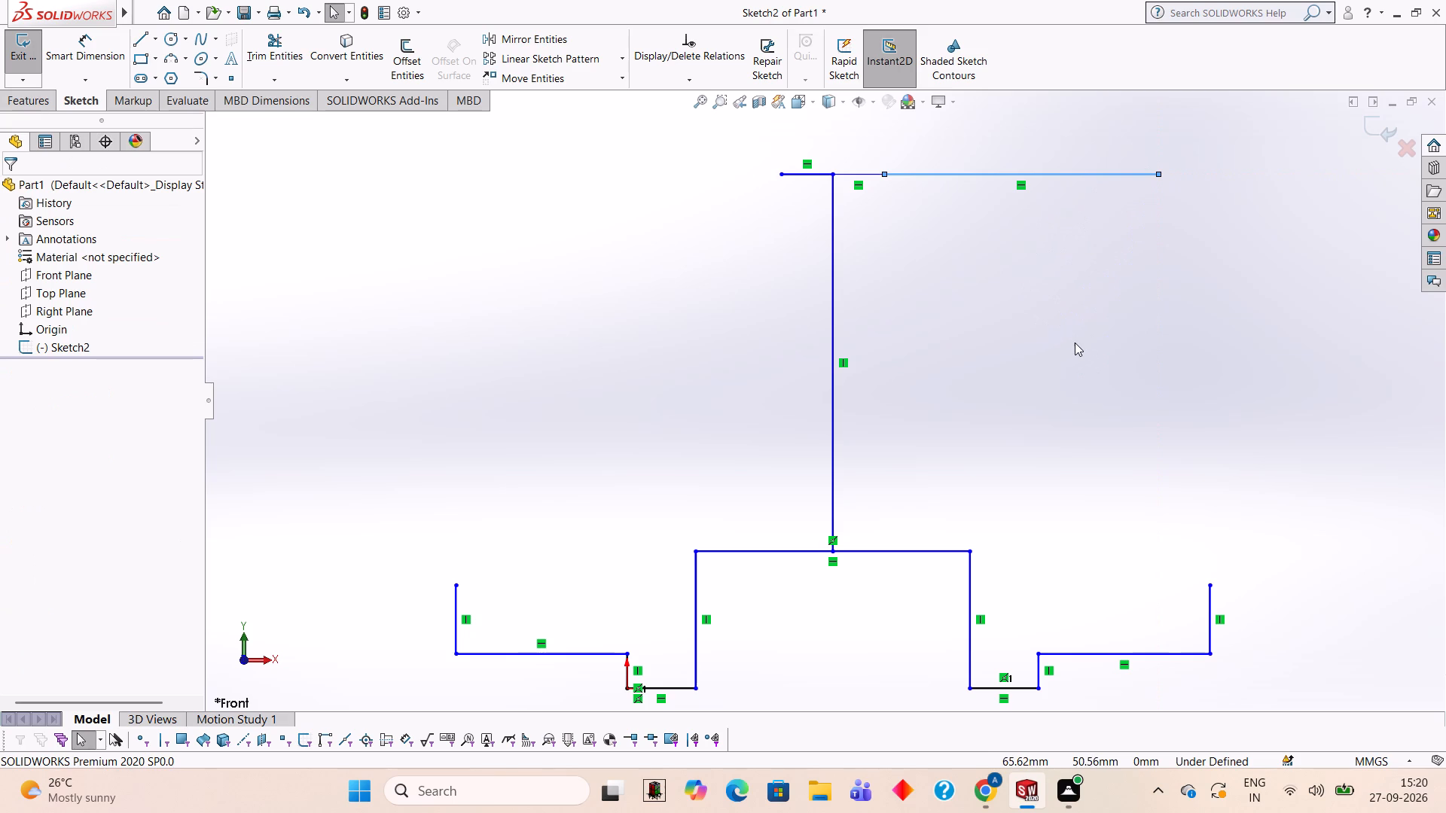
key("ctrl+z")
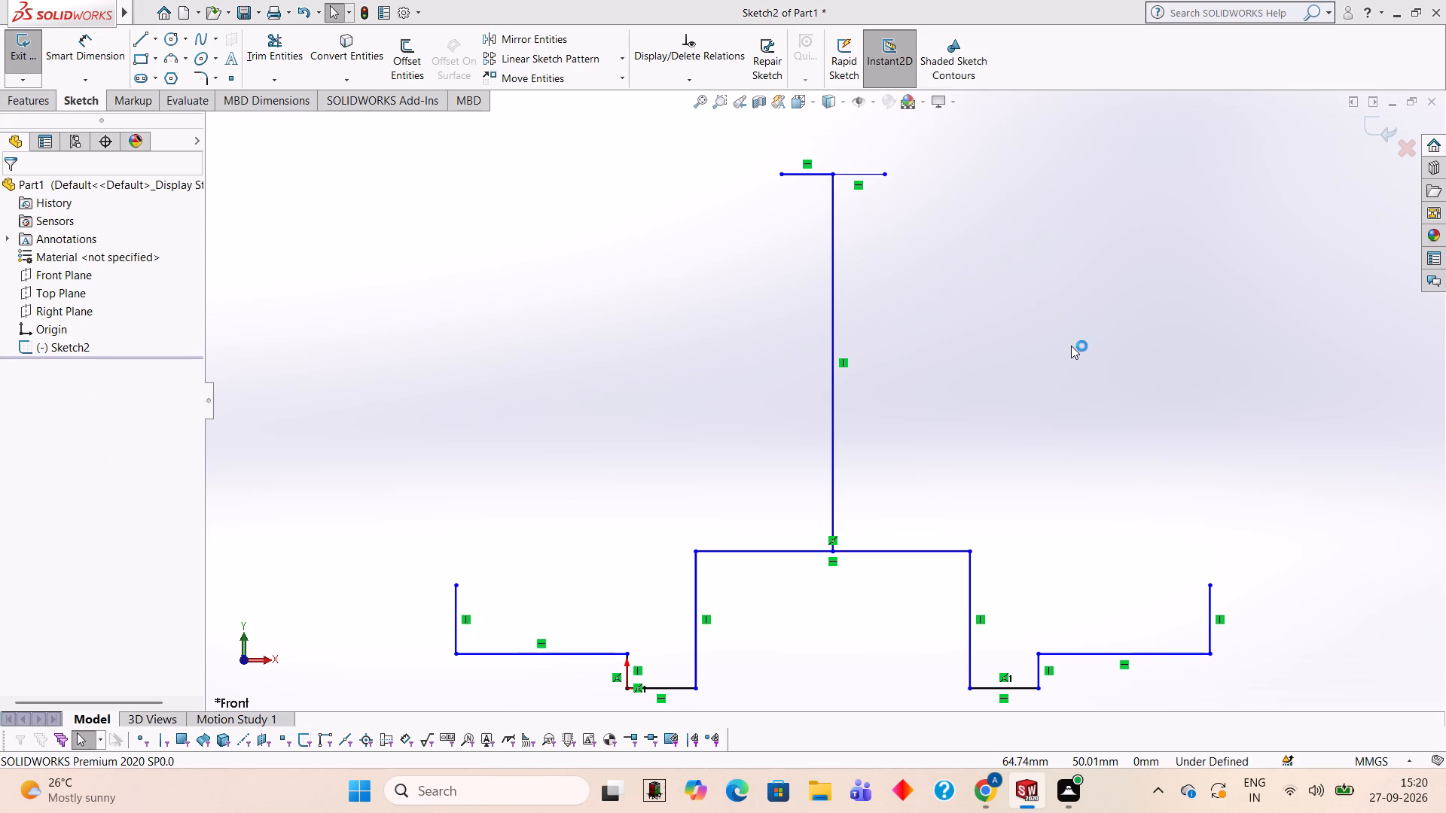
Calculate 40 − 7.5 in Calculator and draw a 32.5 mm horizontal line to the right from the end of the right 7.5 mm line.
type("40-7.5")
key("Return")
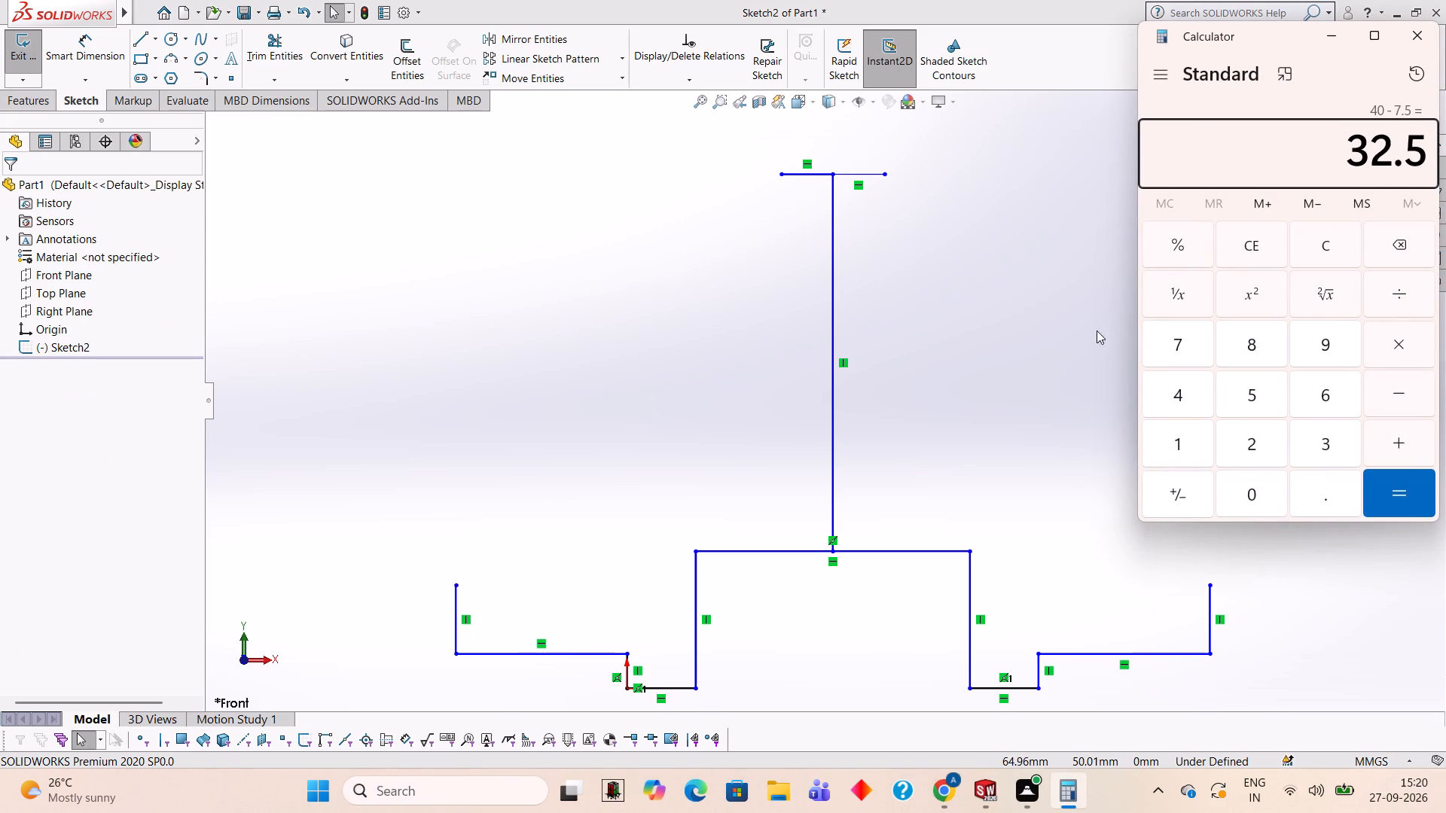
left_click(1421, 41)
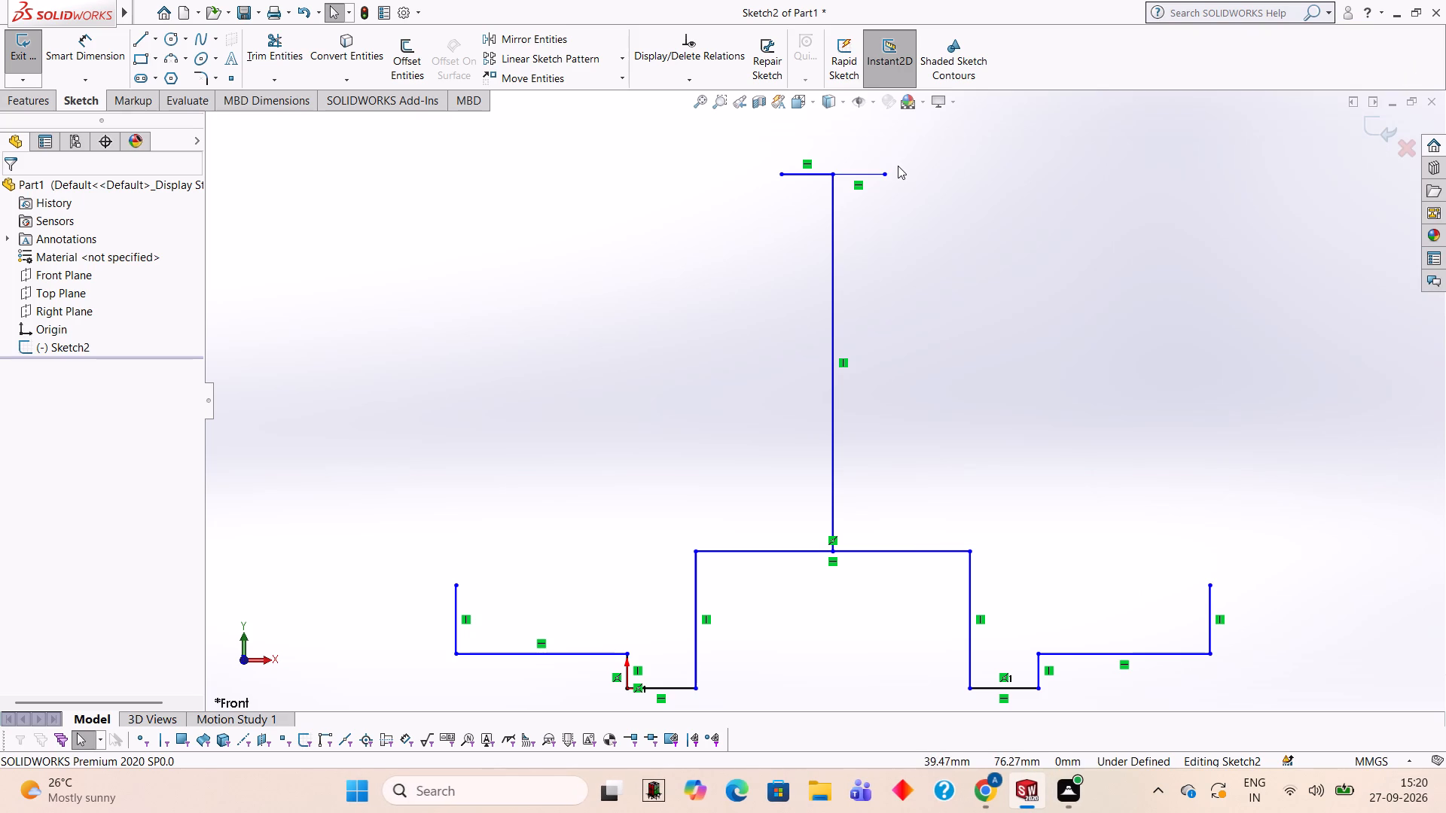
left_click(883, 173)
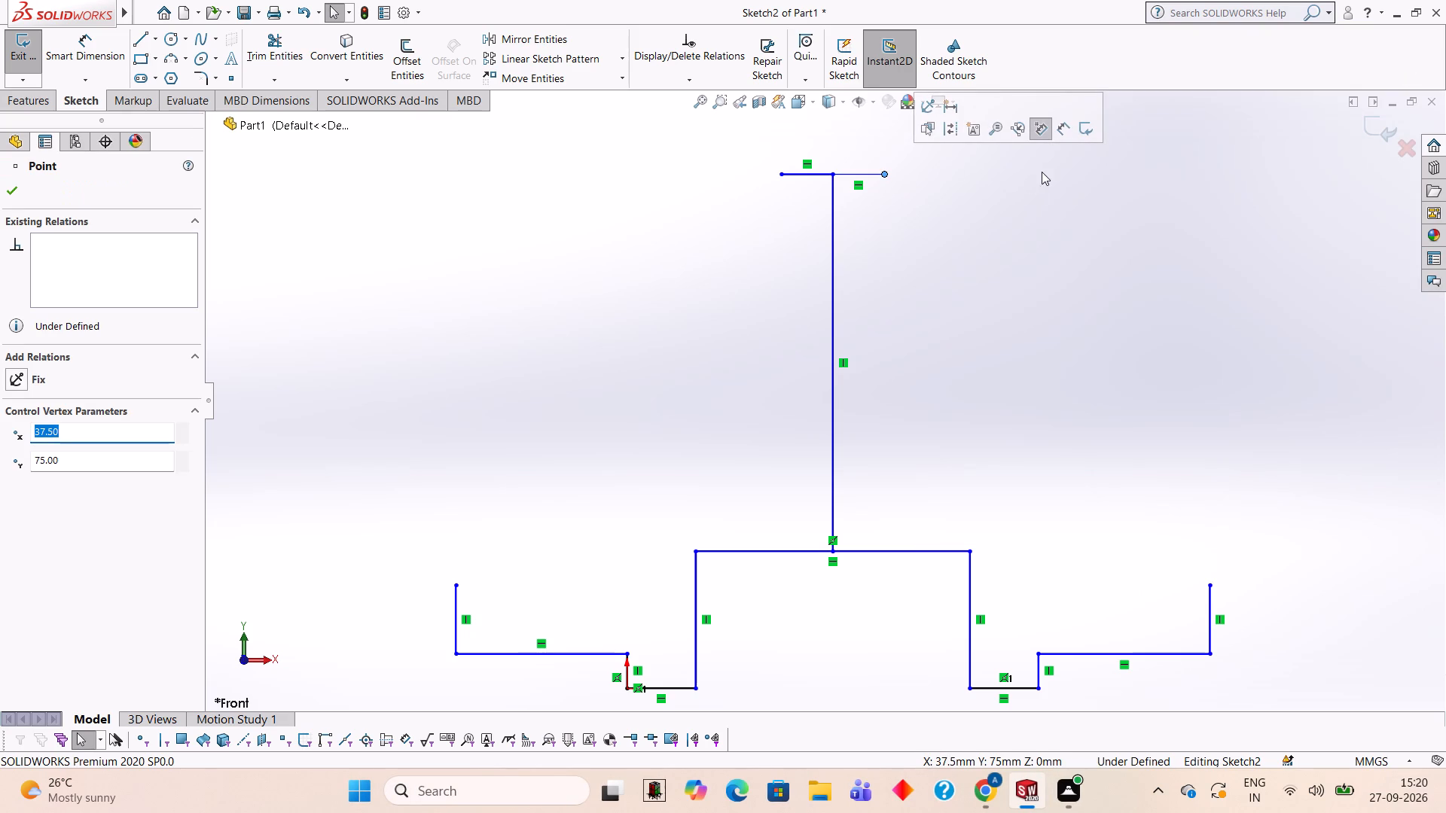
left_click(141, 35)
left_click(883, 172)
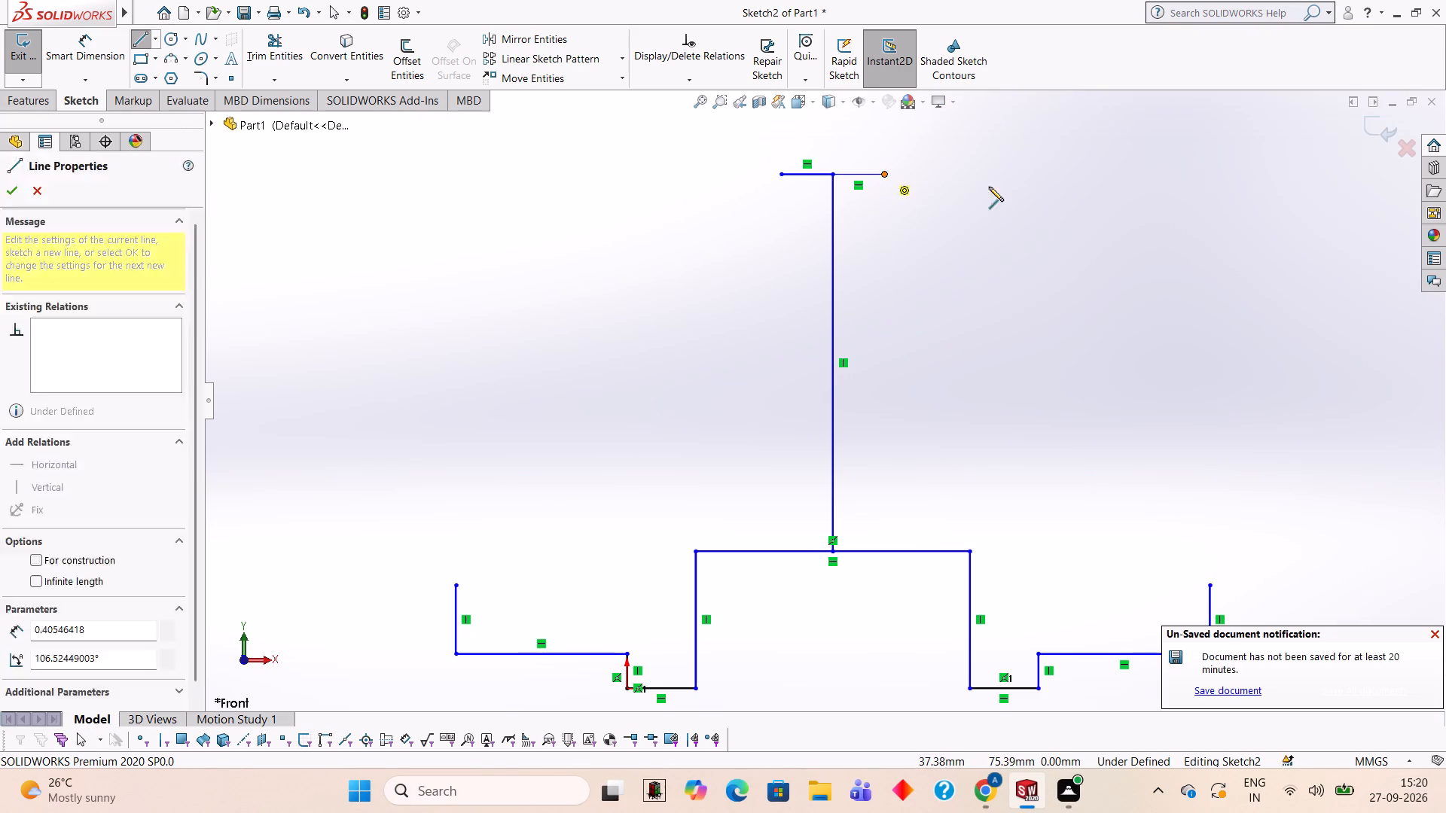
type("32")
key("period")
key("5")
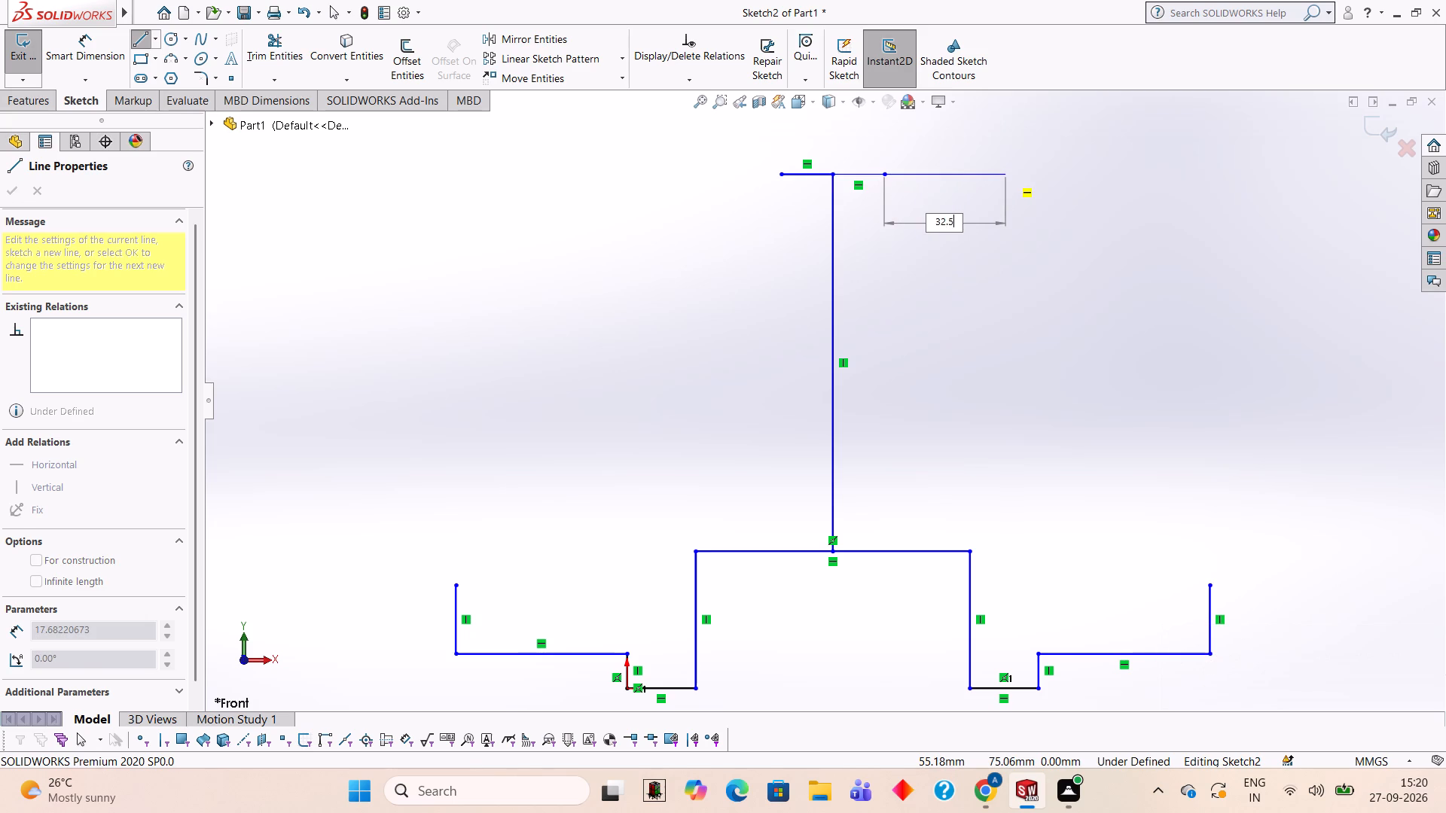
key("Return")
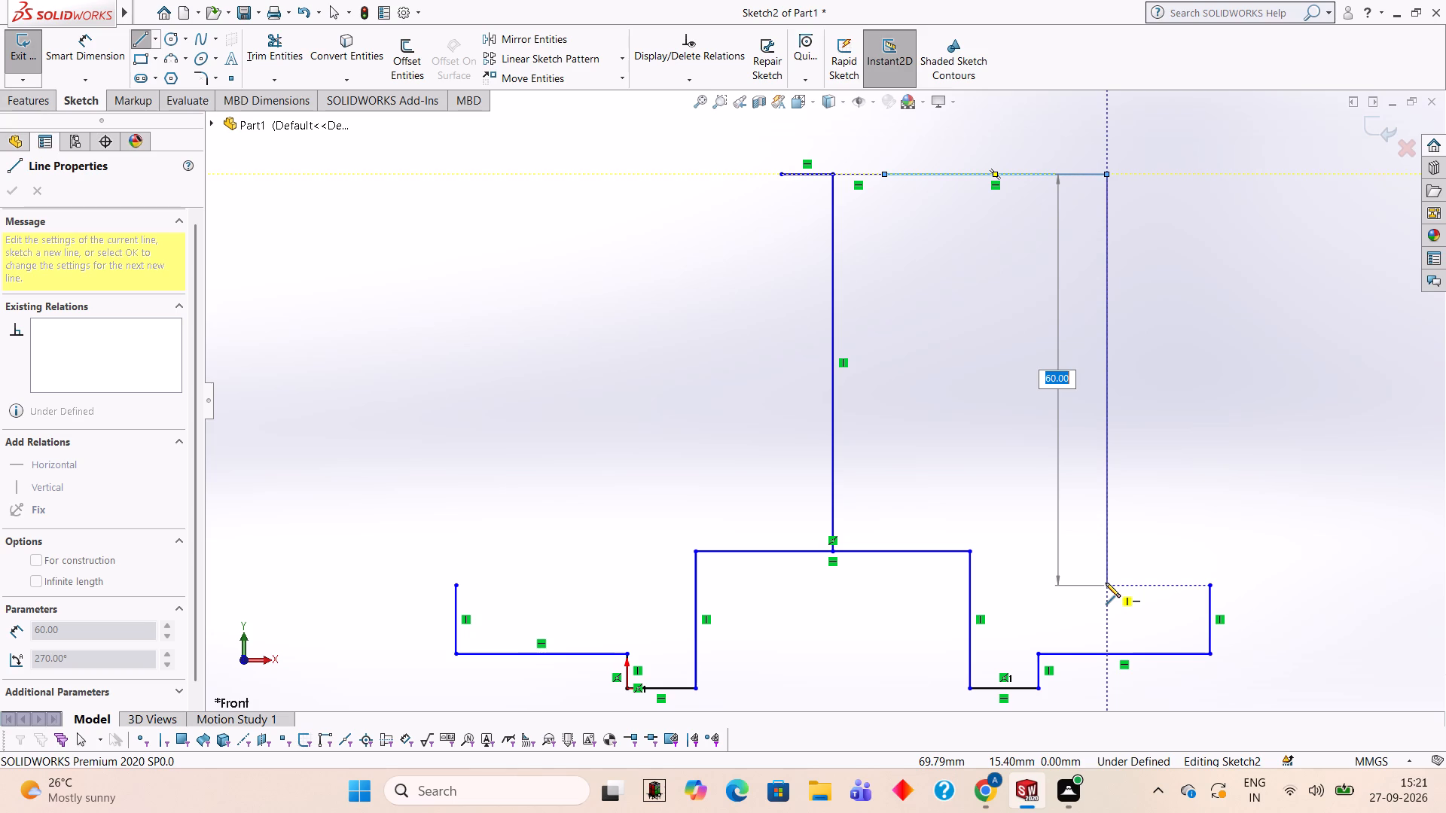
Draw a 60 mm vertical line down from the top edge's right end and a 15 mm horizontal line joining the right outer edge.
left_click(1106, 583)
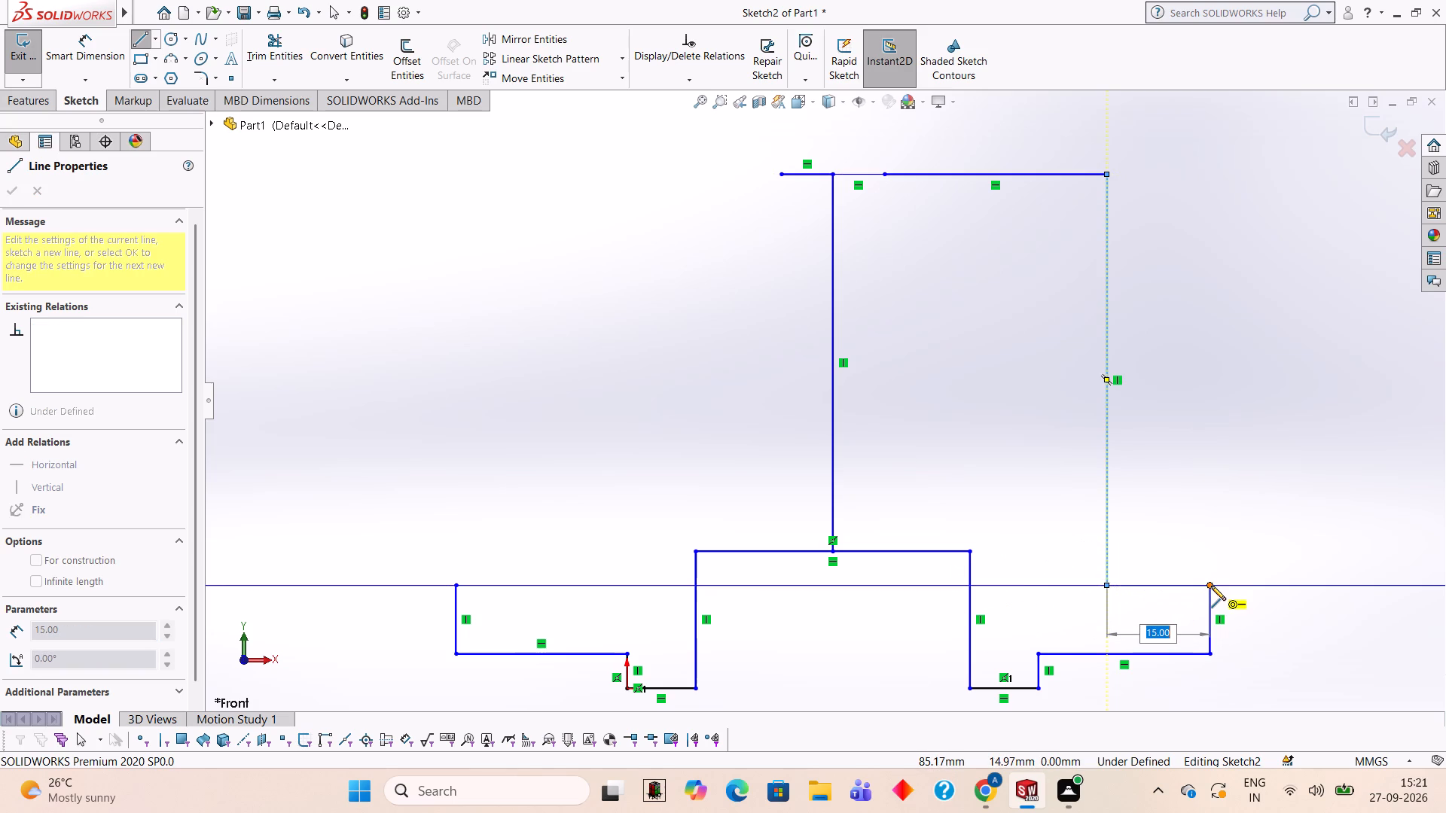
left_click(1209, 584)
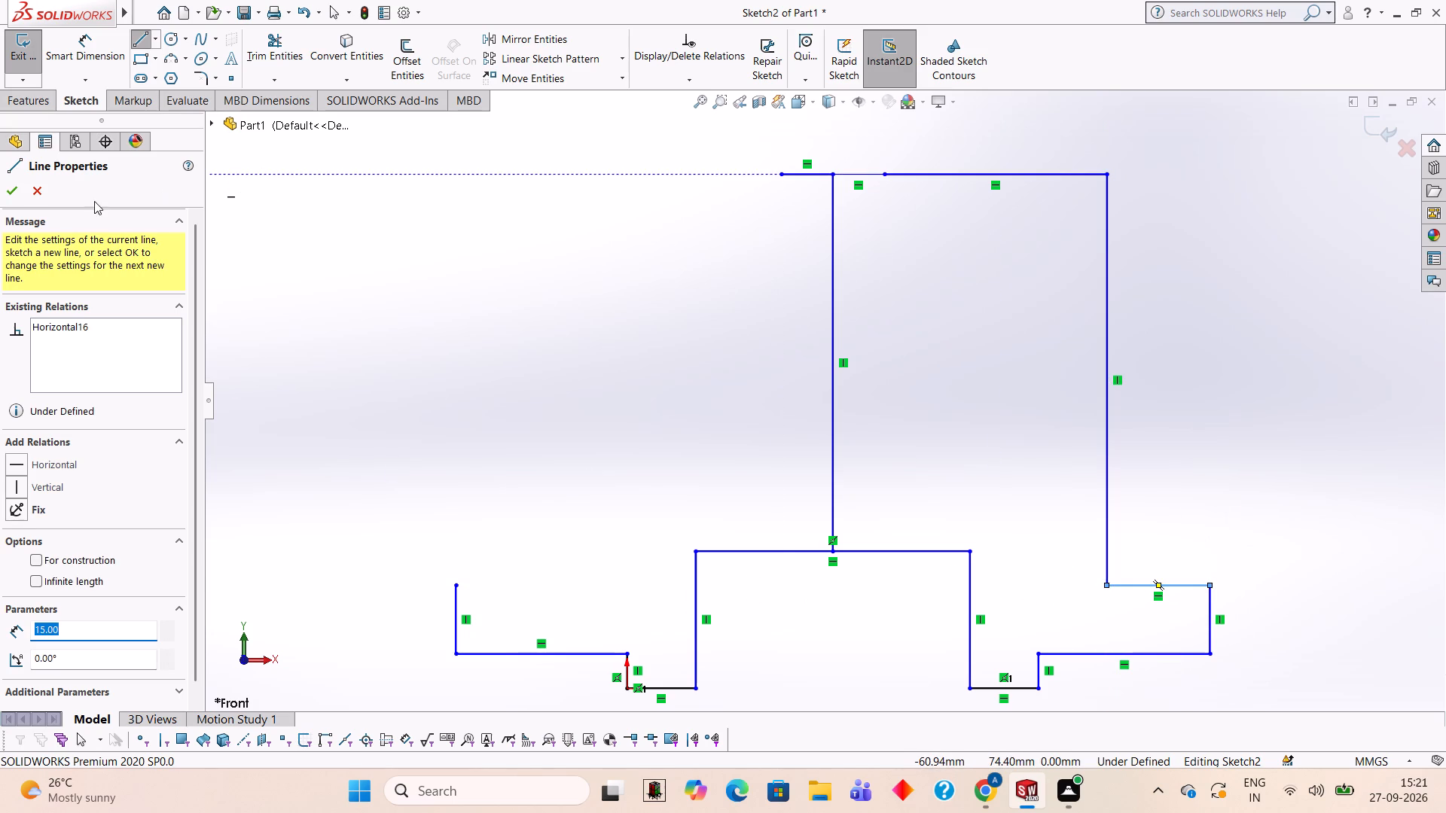
left_click(139, 33)
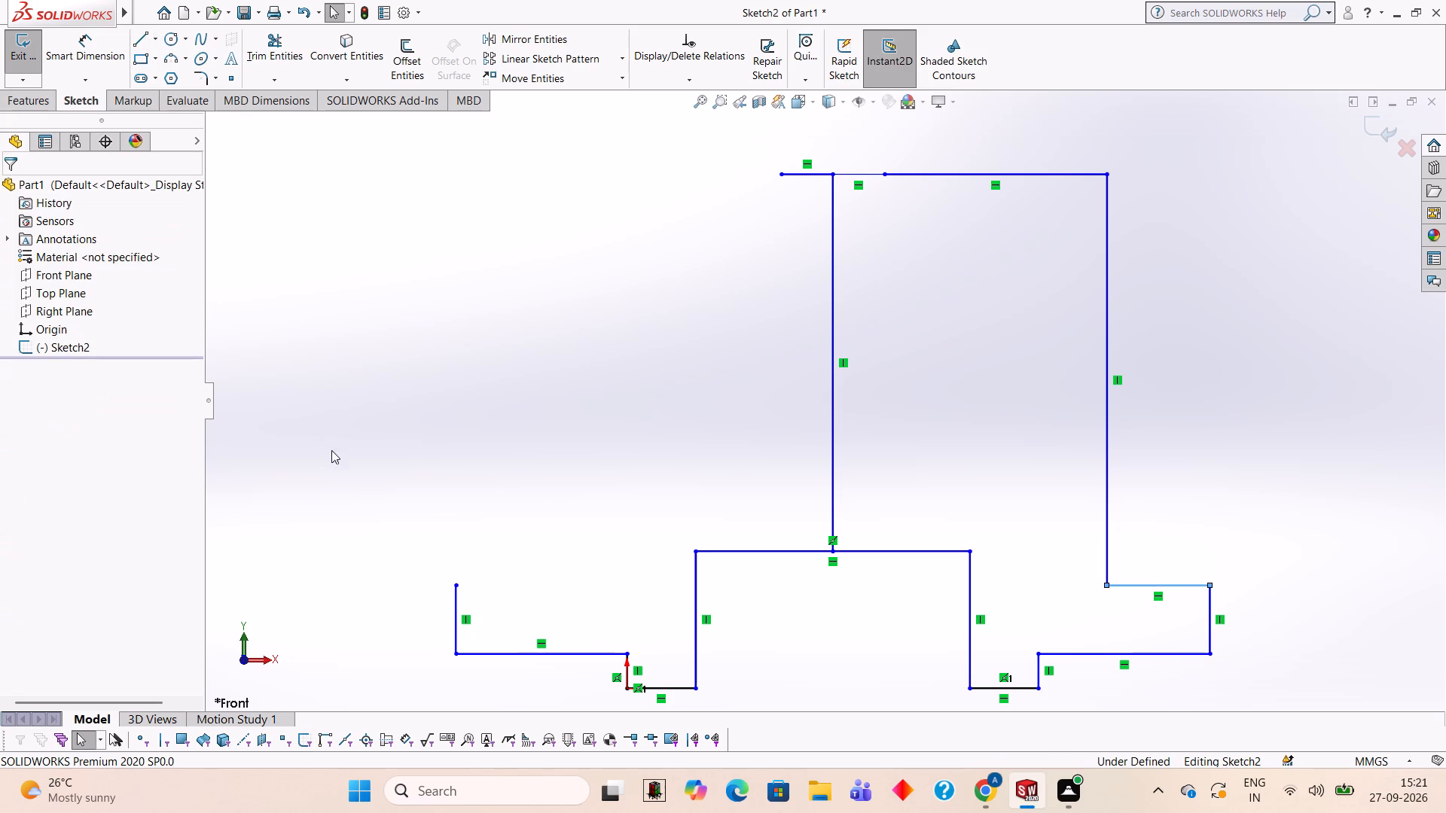
Draw a 15 mm horizontal line inward from the top of the profile's left outer vertical edge.
left_click(137, 31)
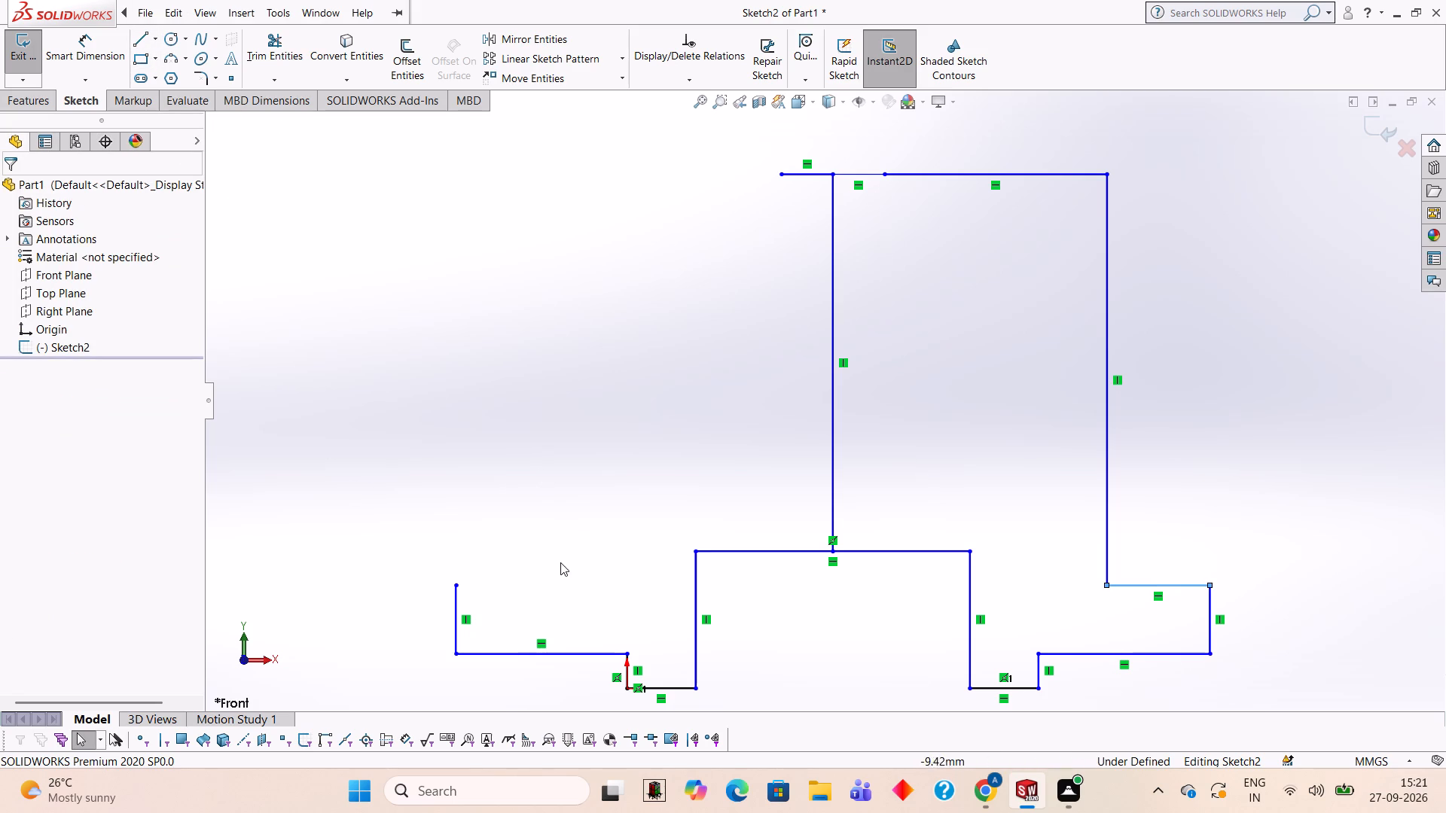
left_click(454, 583)
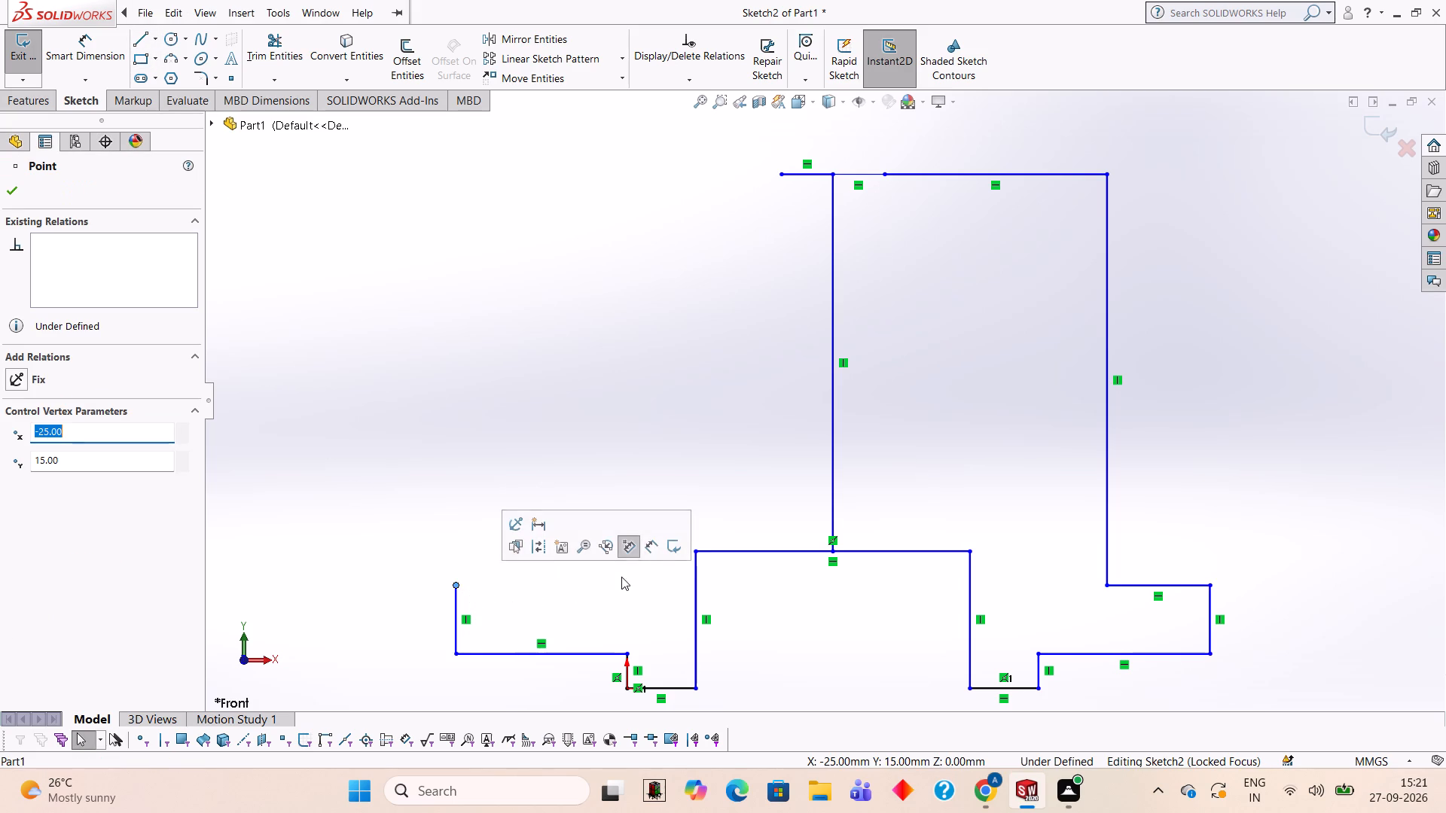
left_click(136, 37)
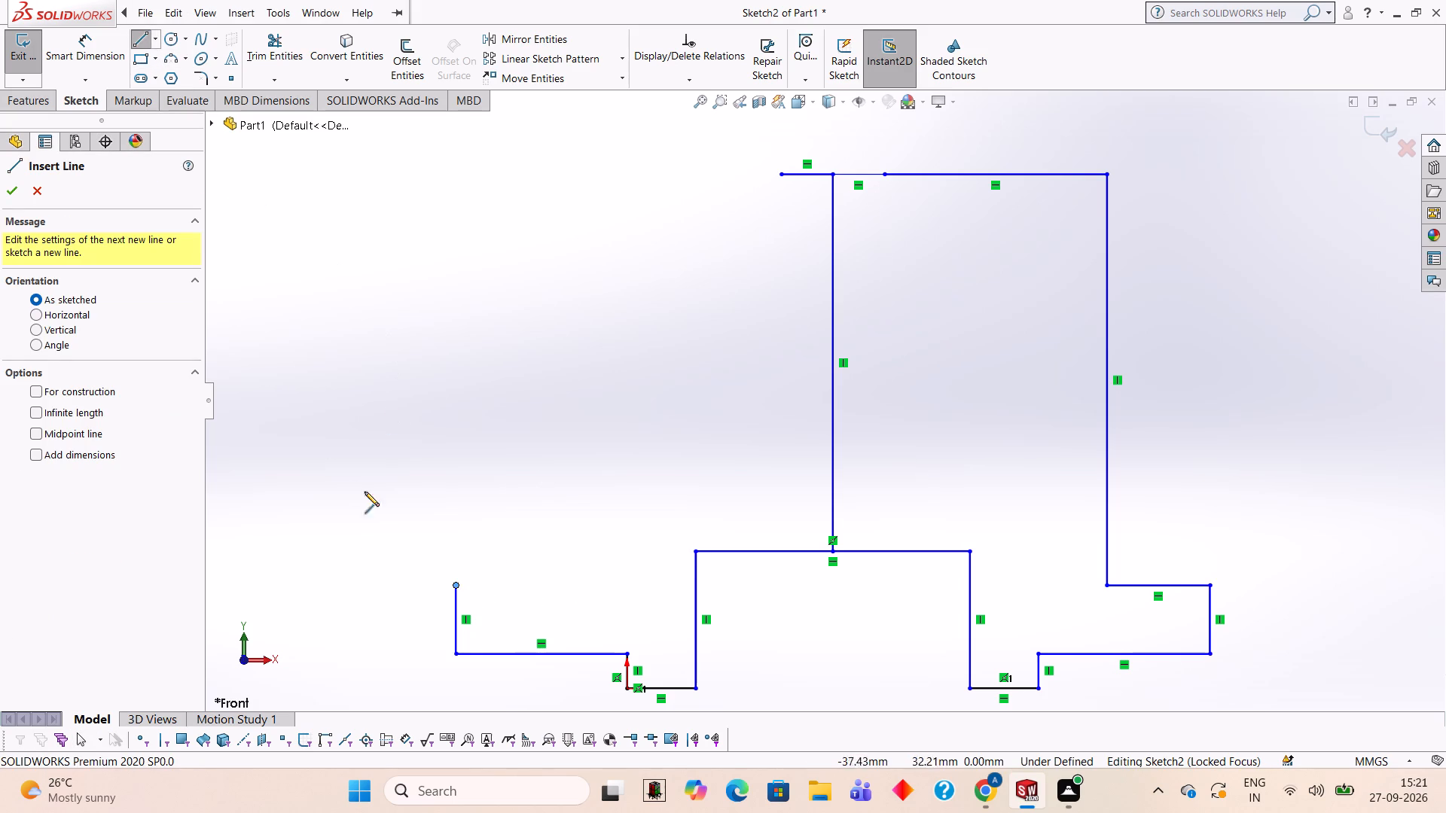
left_click(456, 584)
type("15")
key("Return")
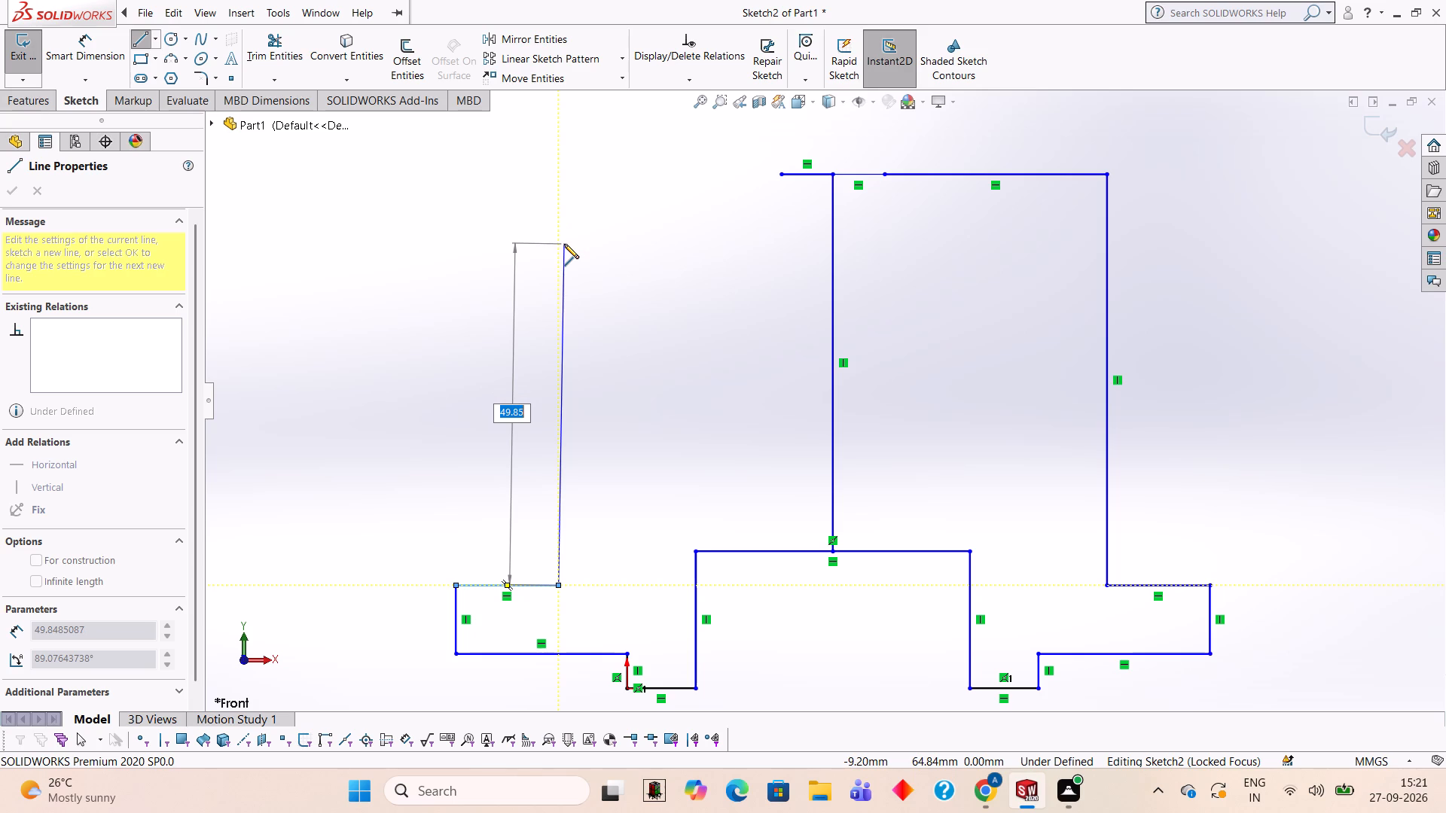
key("Escape")
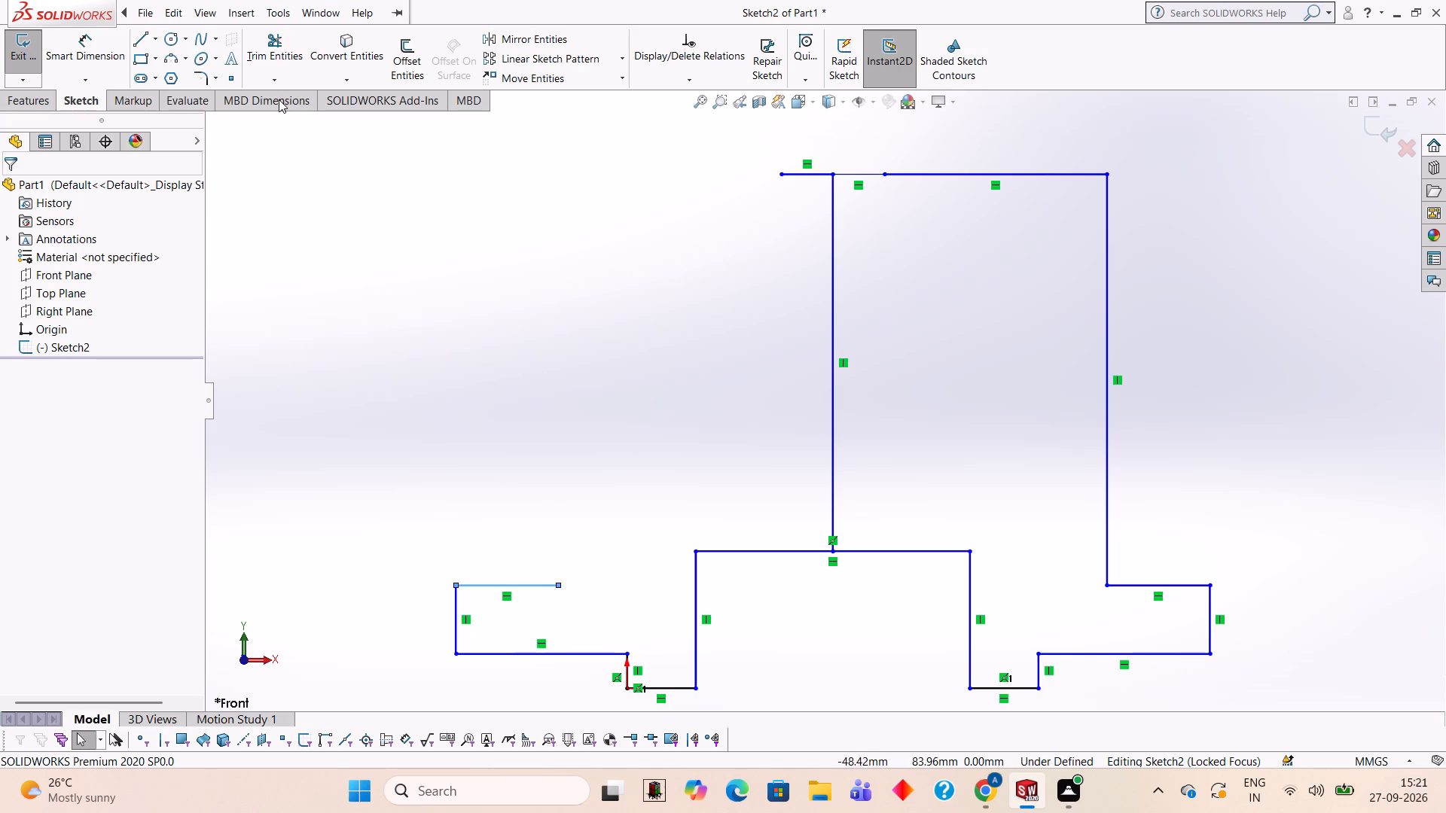
Check the vertical distance from the origin to the top of the left outer edge with Smart Dimension, without placing the dimension.
scroll(606, 502, "up", 1)
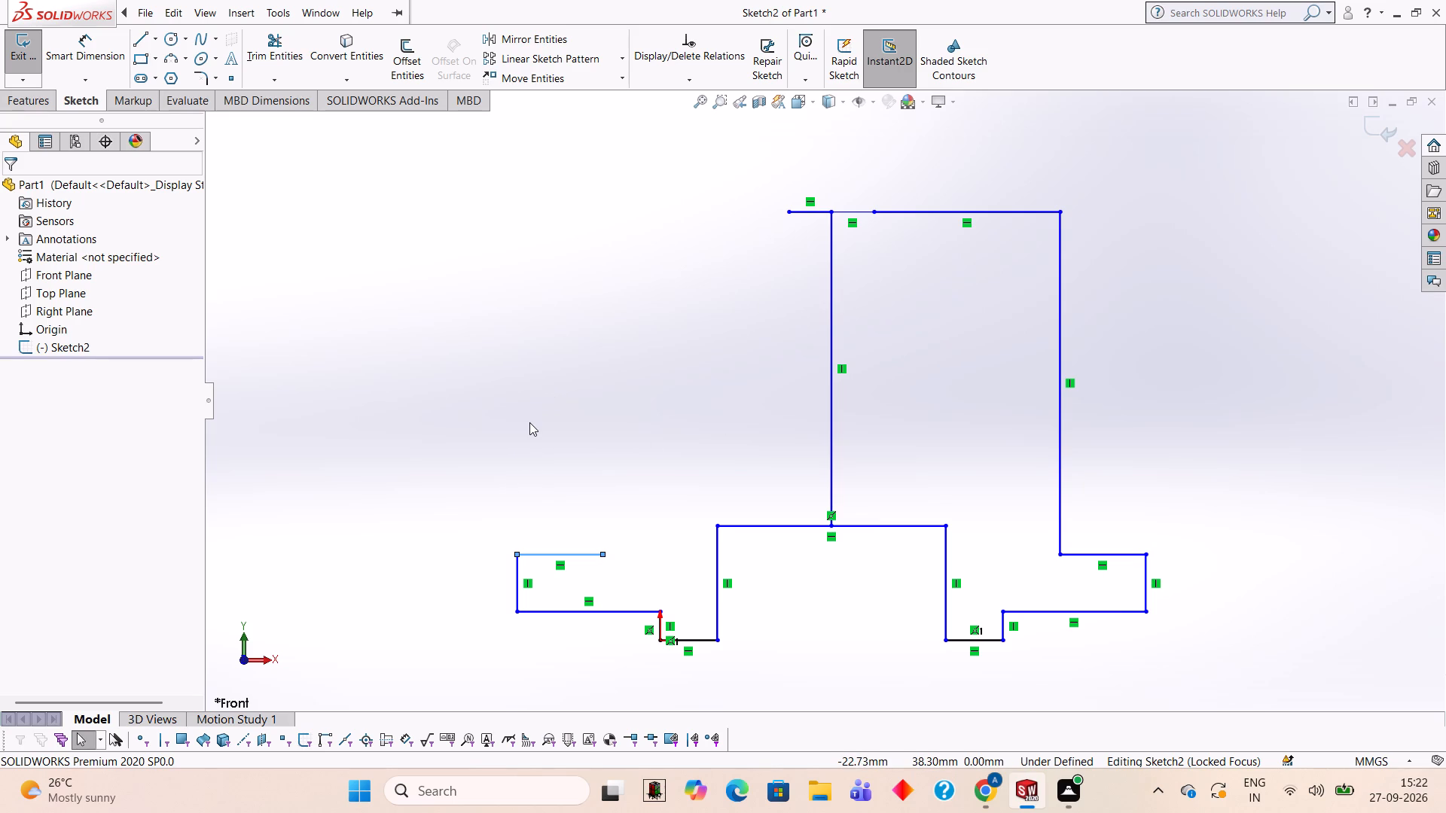
left_click(109, 38)
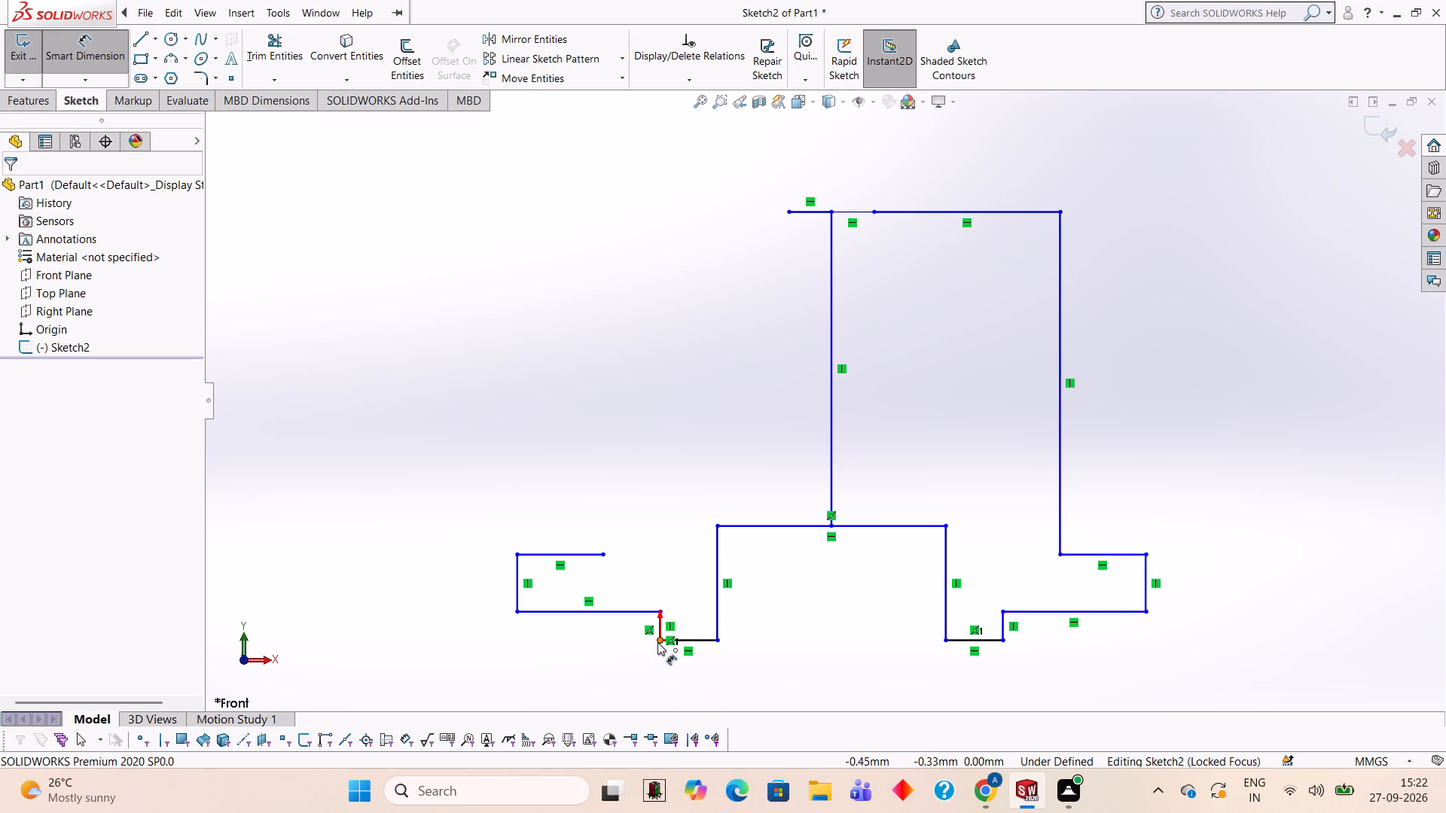
left_click(660, 637)
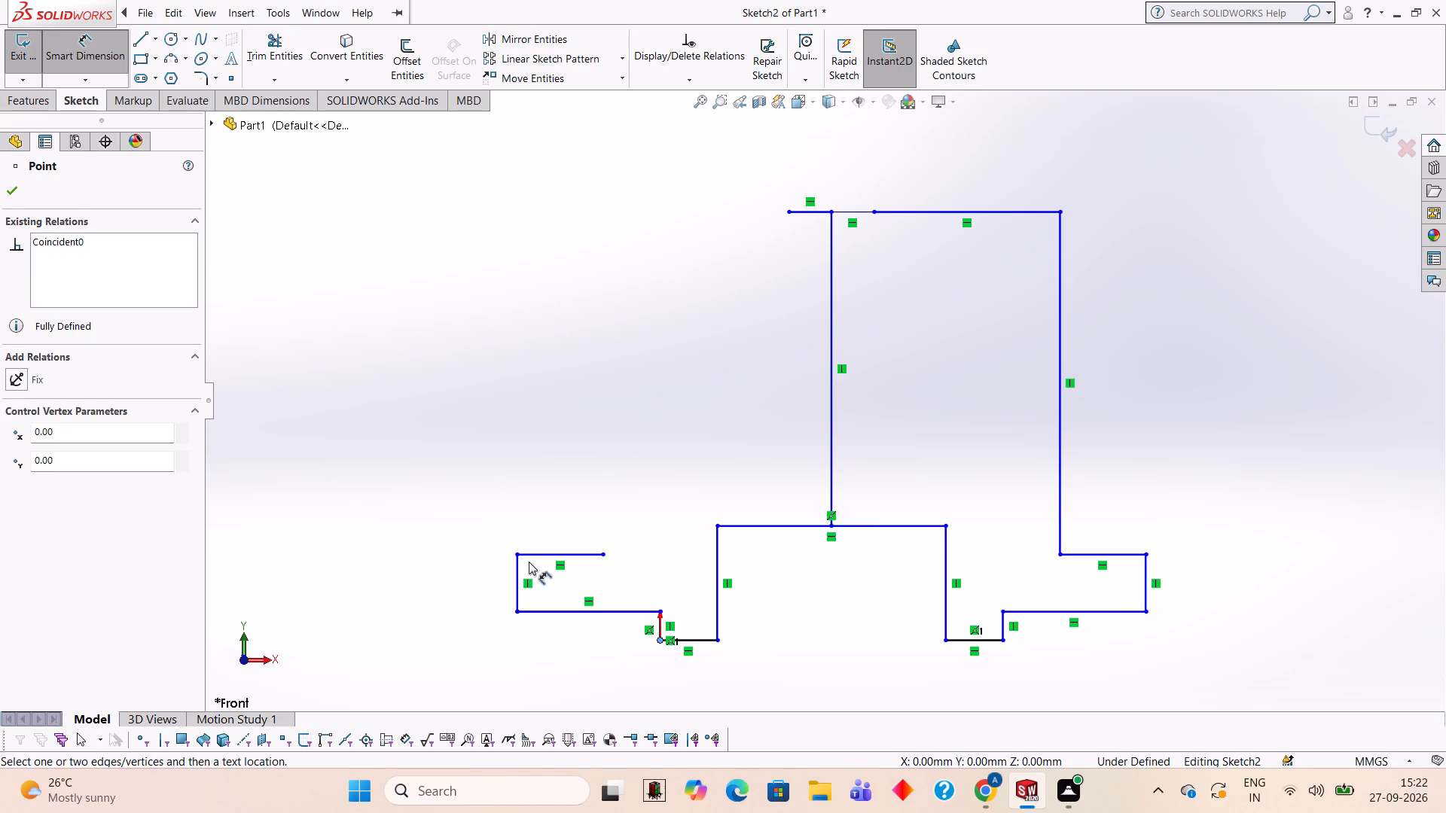
left_click(520, 556)
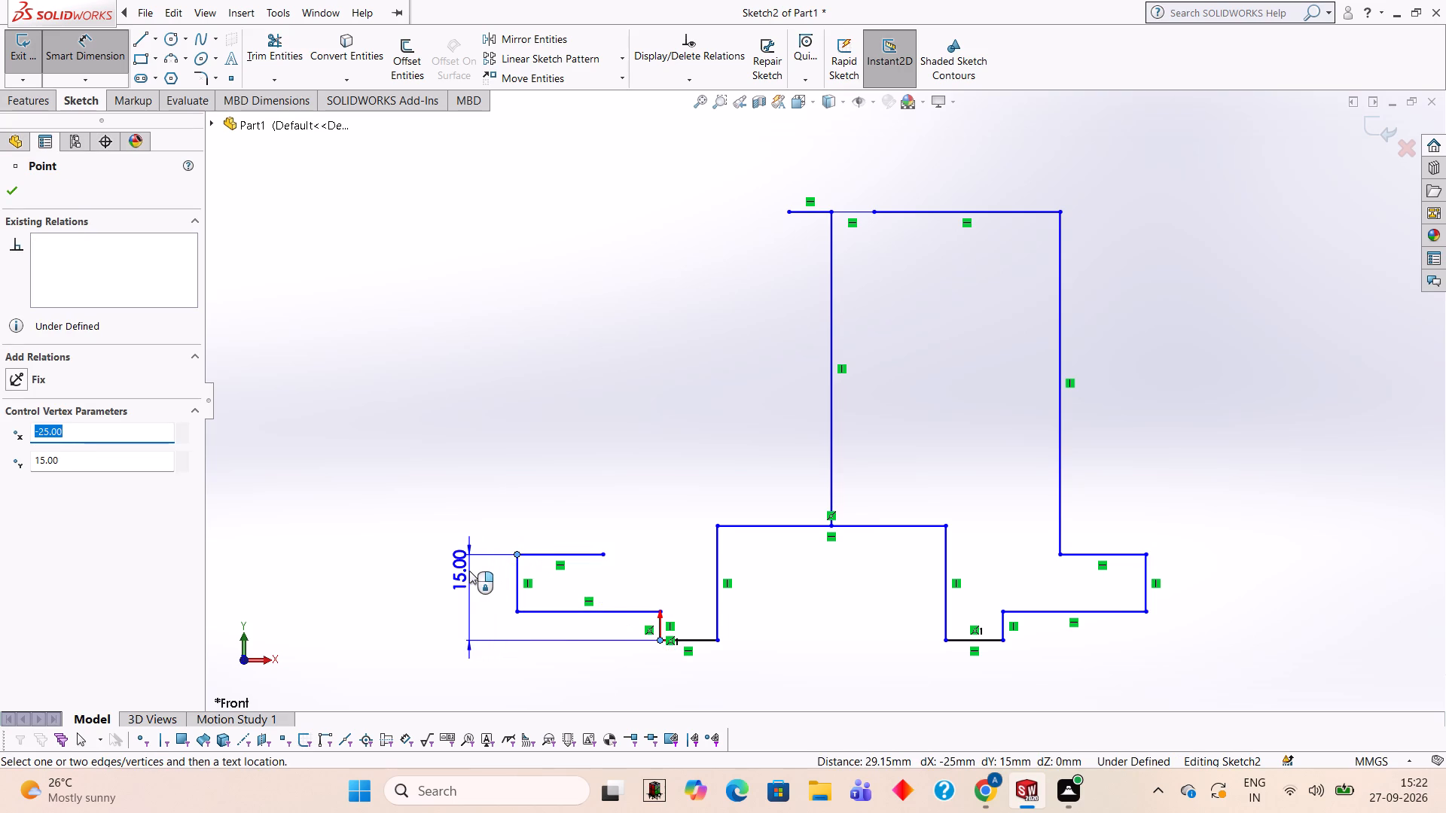
key("Escape")
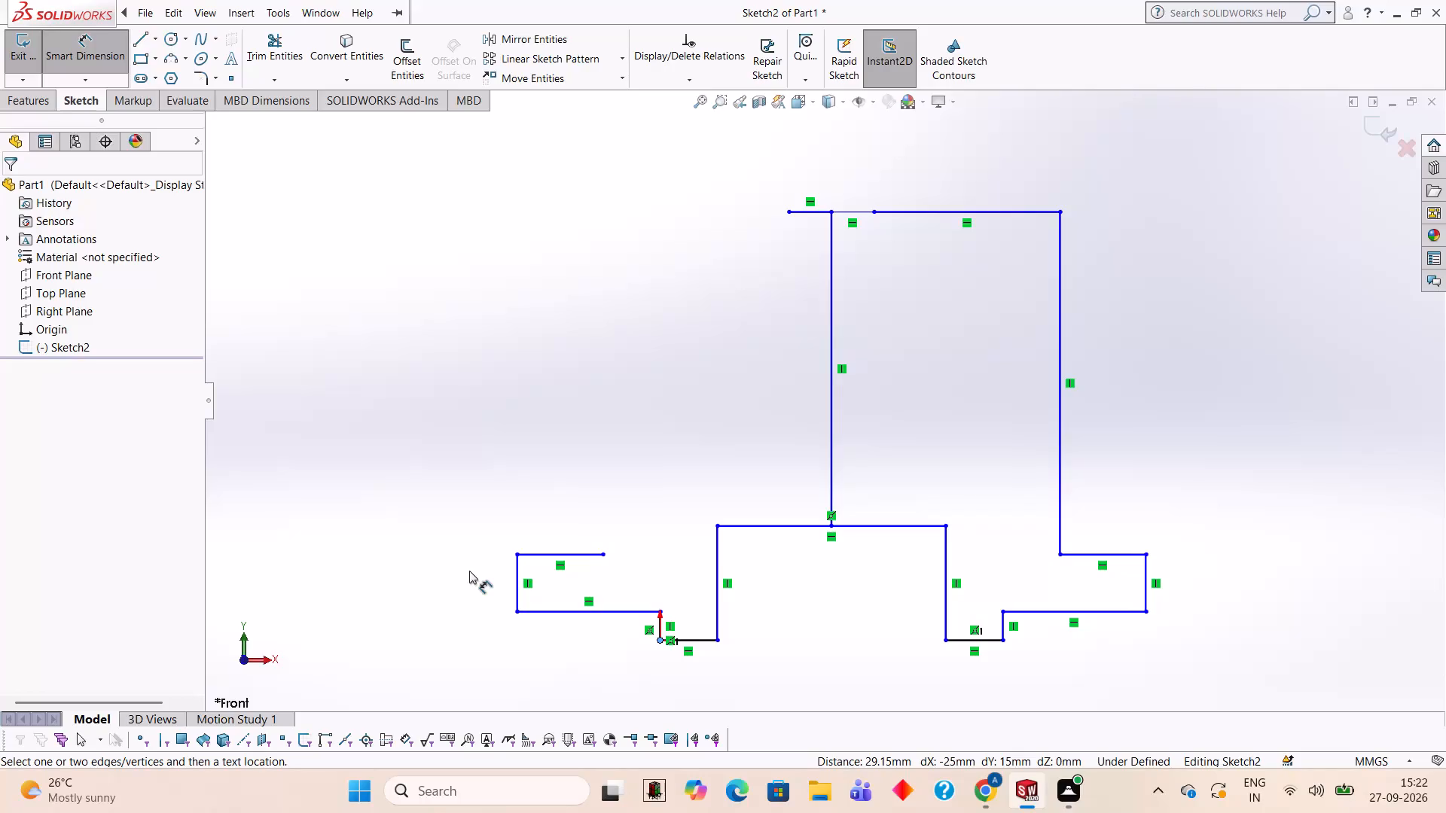
Calculate 65 − 15 in Calculator and draw a 50 mm vertical line up from the left ledge's inner end, plus a 15 mm horizontal line inward.
type("65-15")
key("Return")
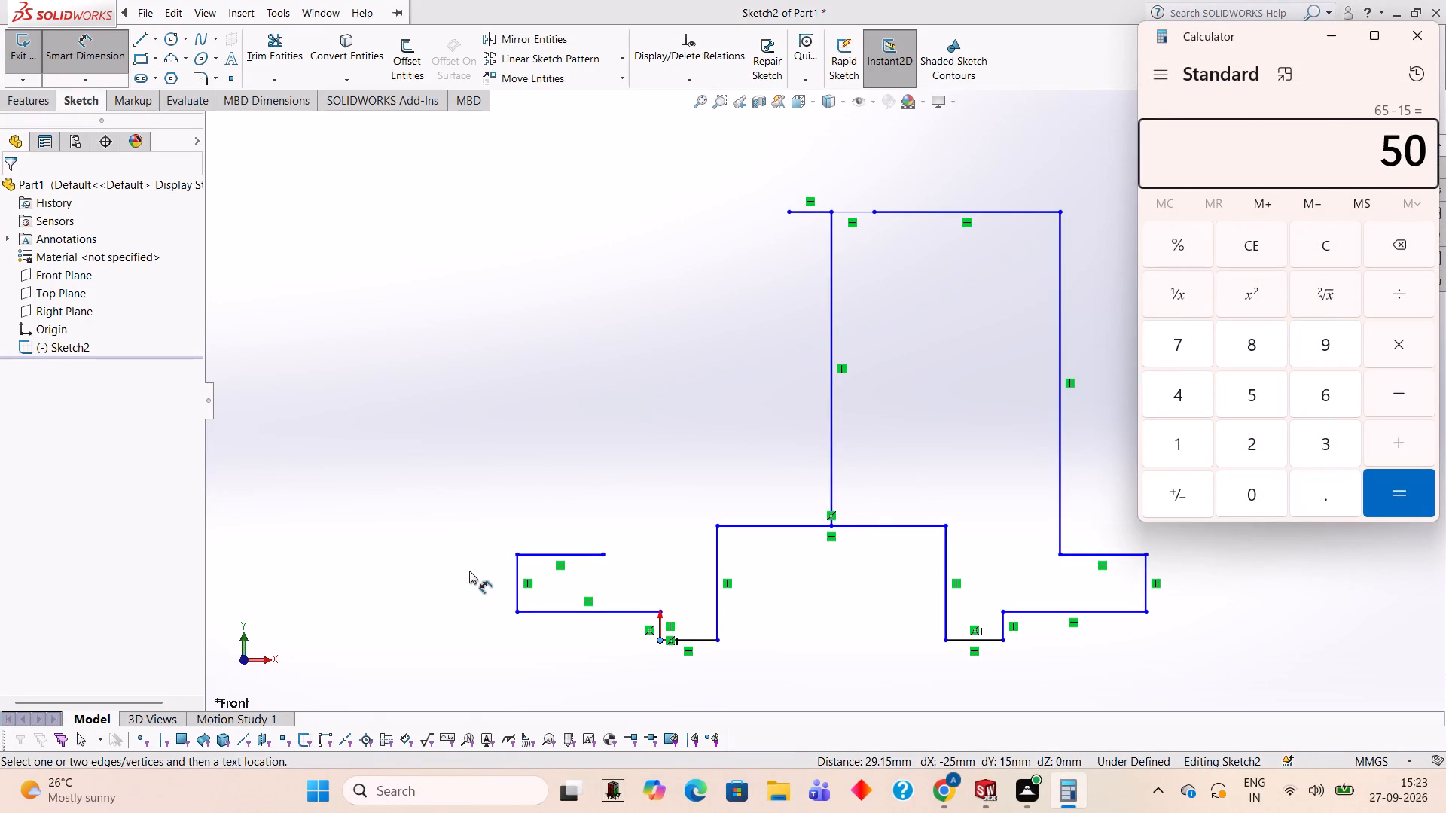
left_click(1431, 38)
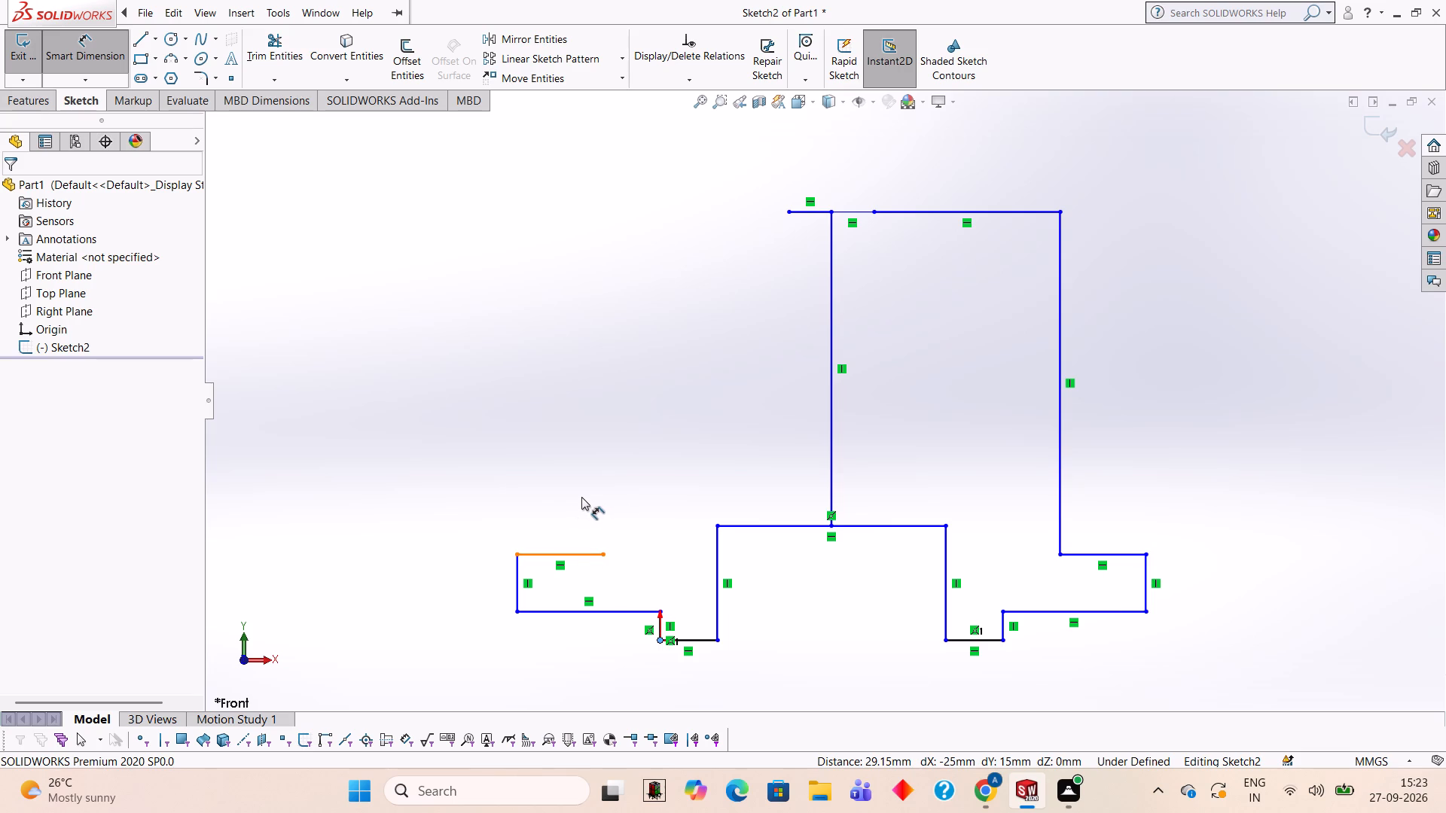
left_click(139, 38)
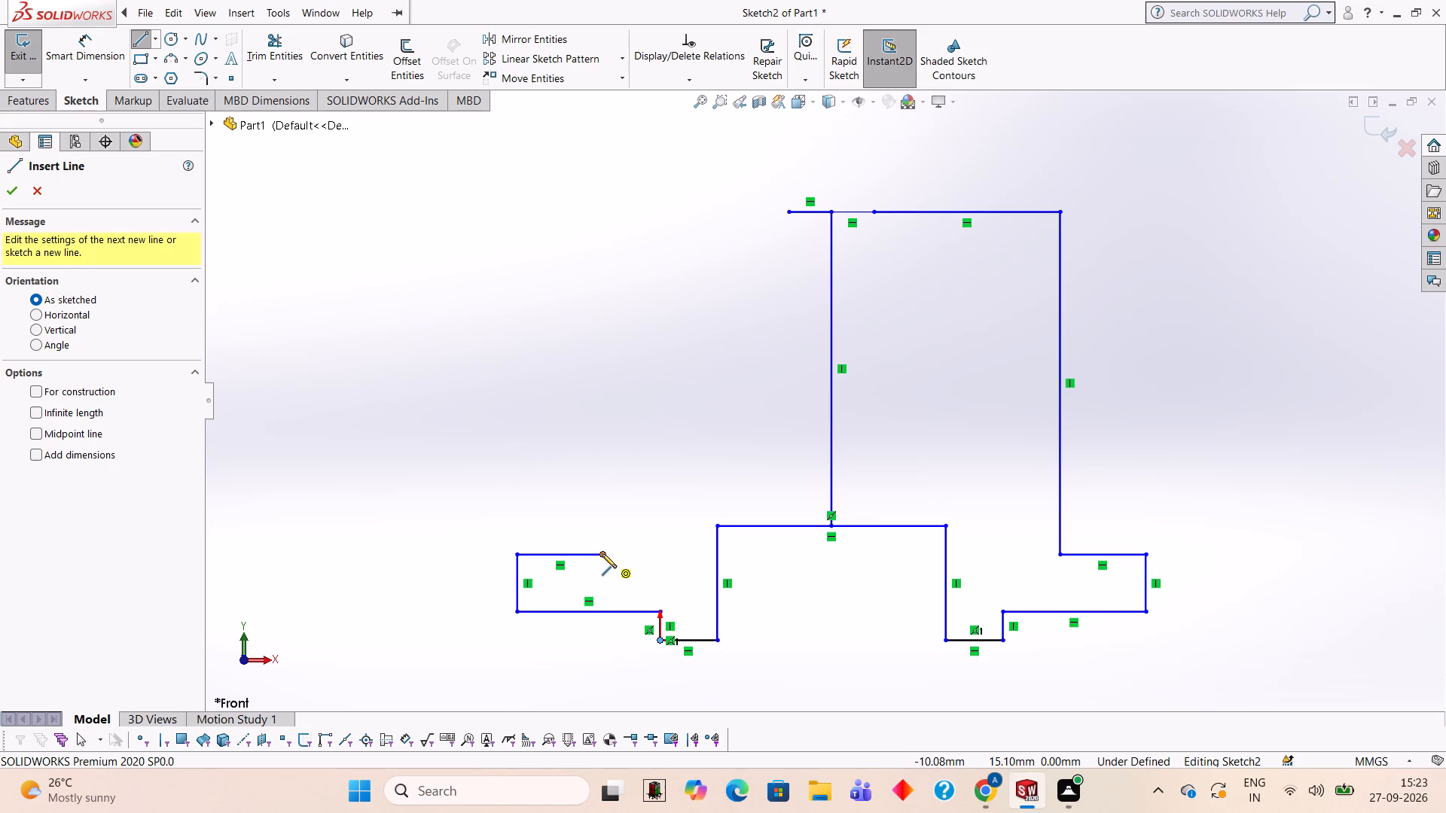
left_click(603, 553)
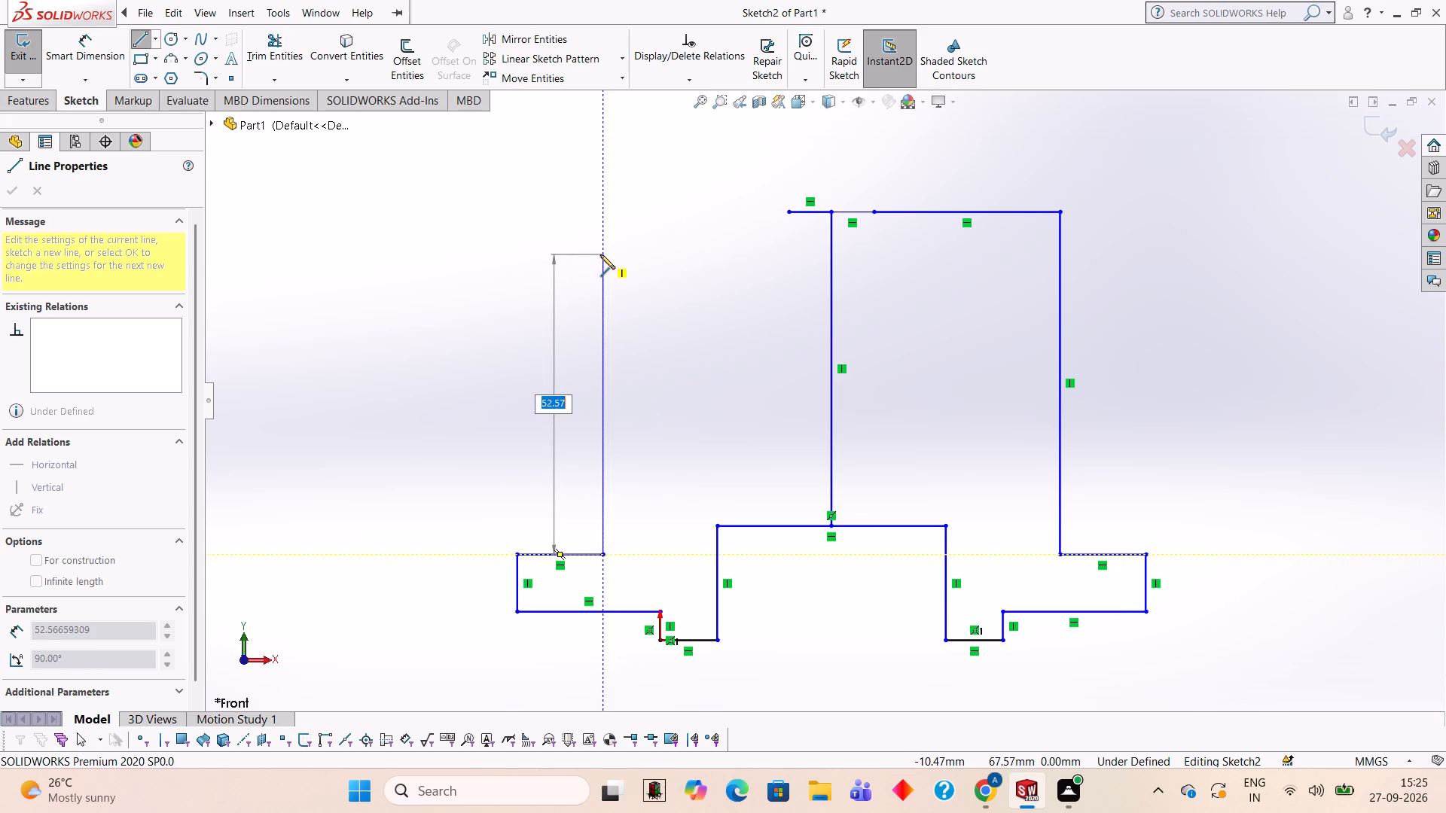
type("50")
key("Return")
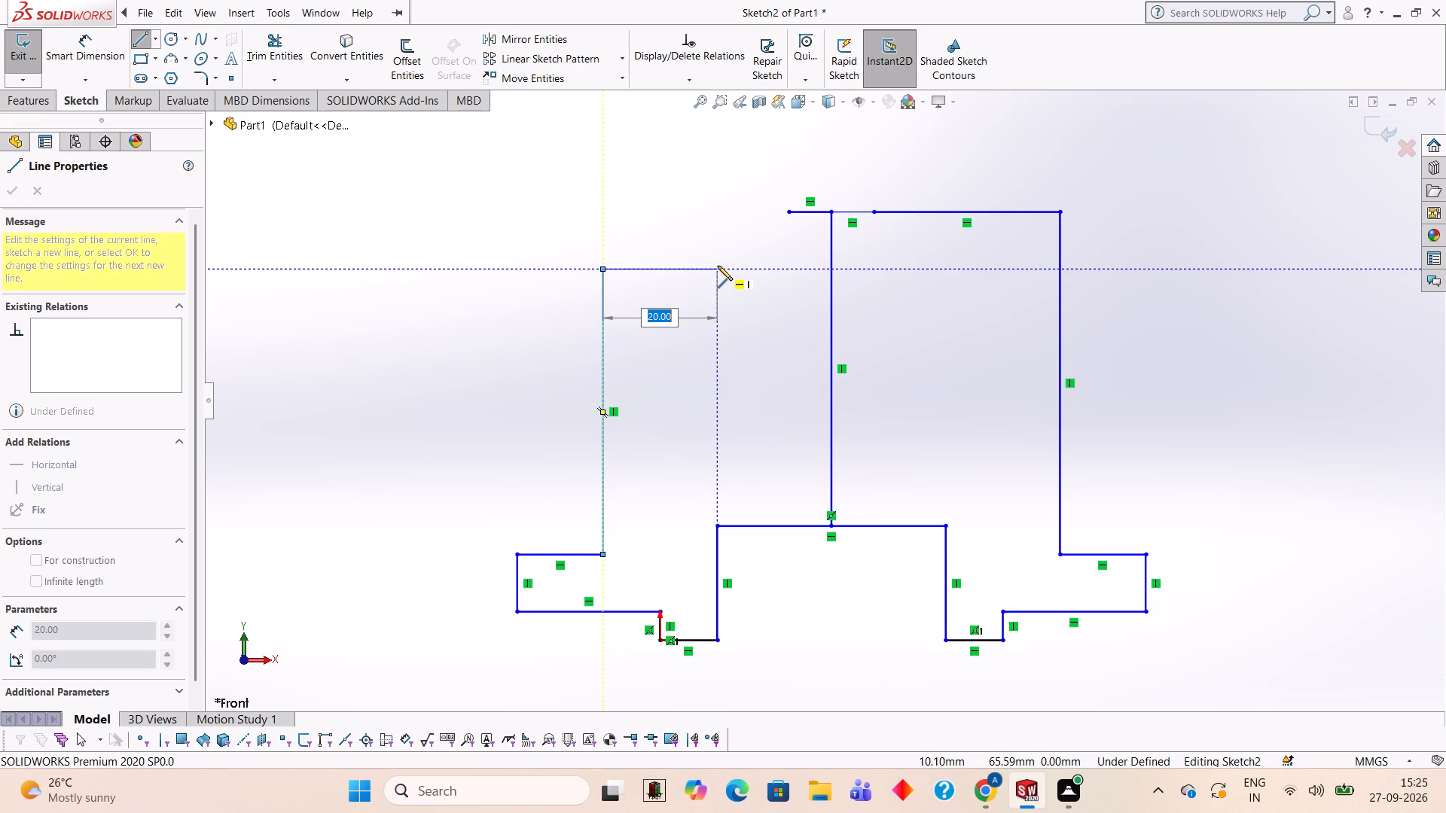
type("15")
key("Return")
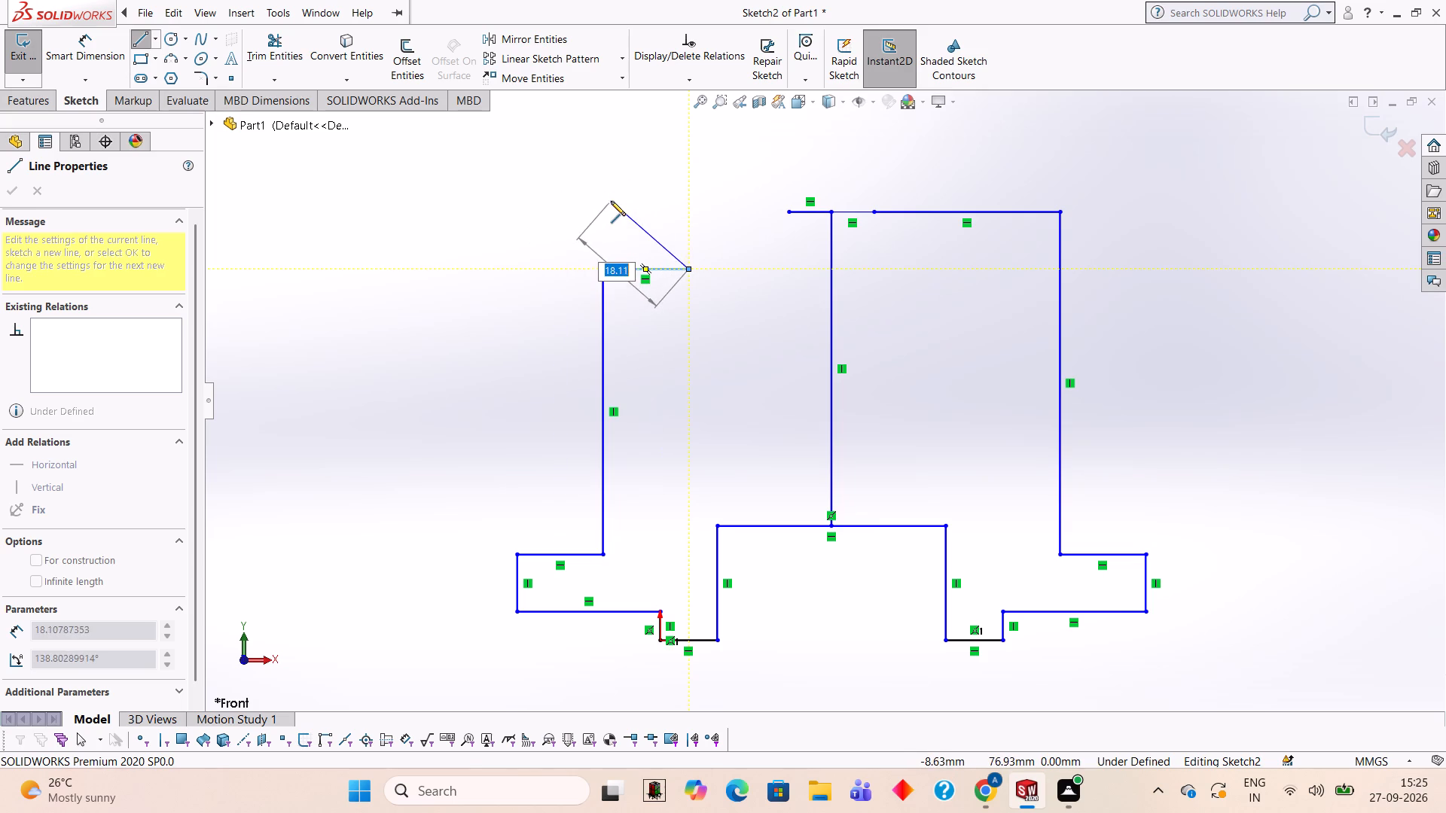
key("Escape")
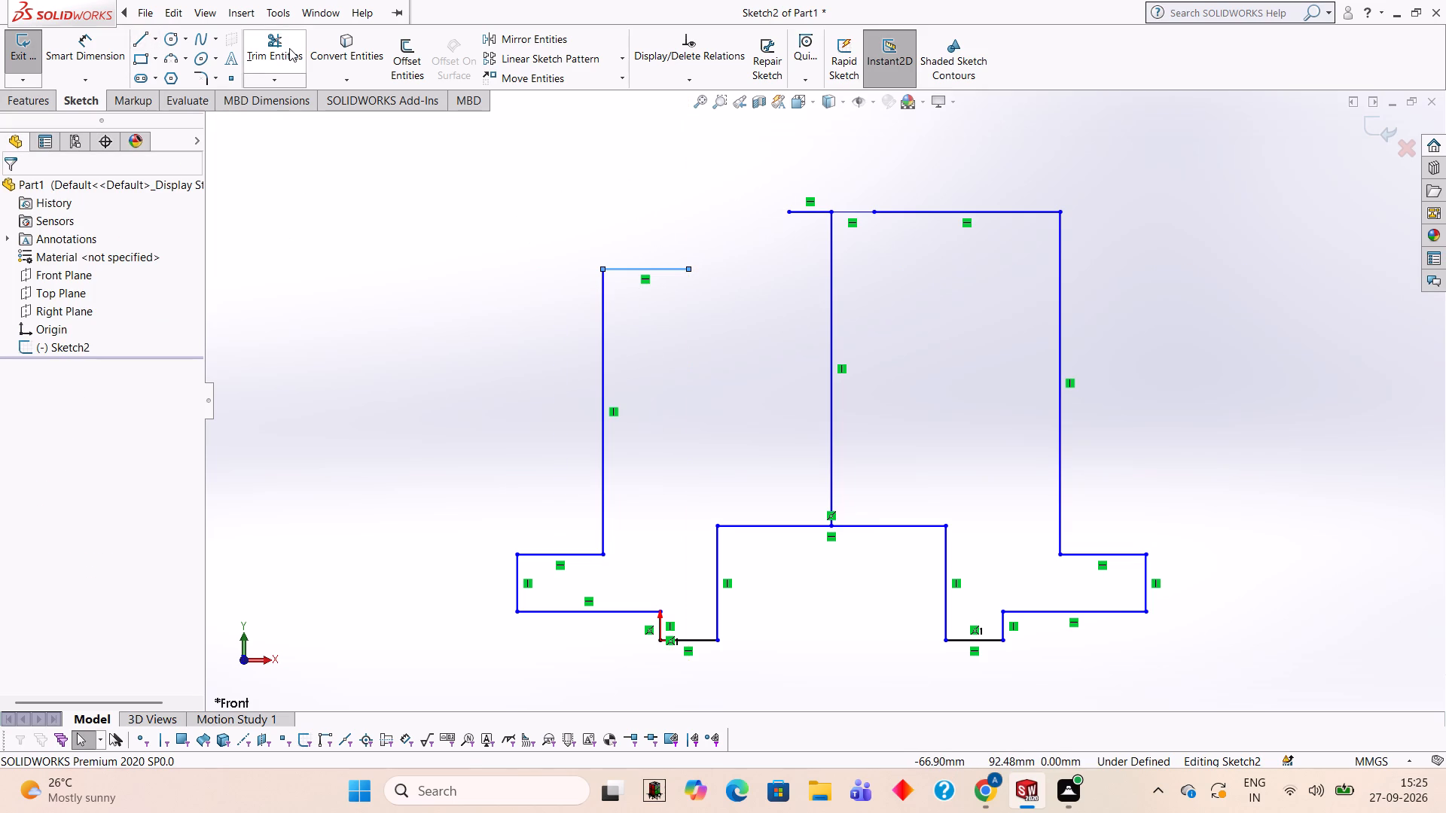
Trim away the 32.5 mm top line and the 60 mm vertical line on the profile's right side.
left_click(289, 48)
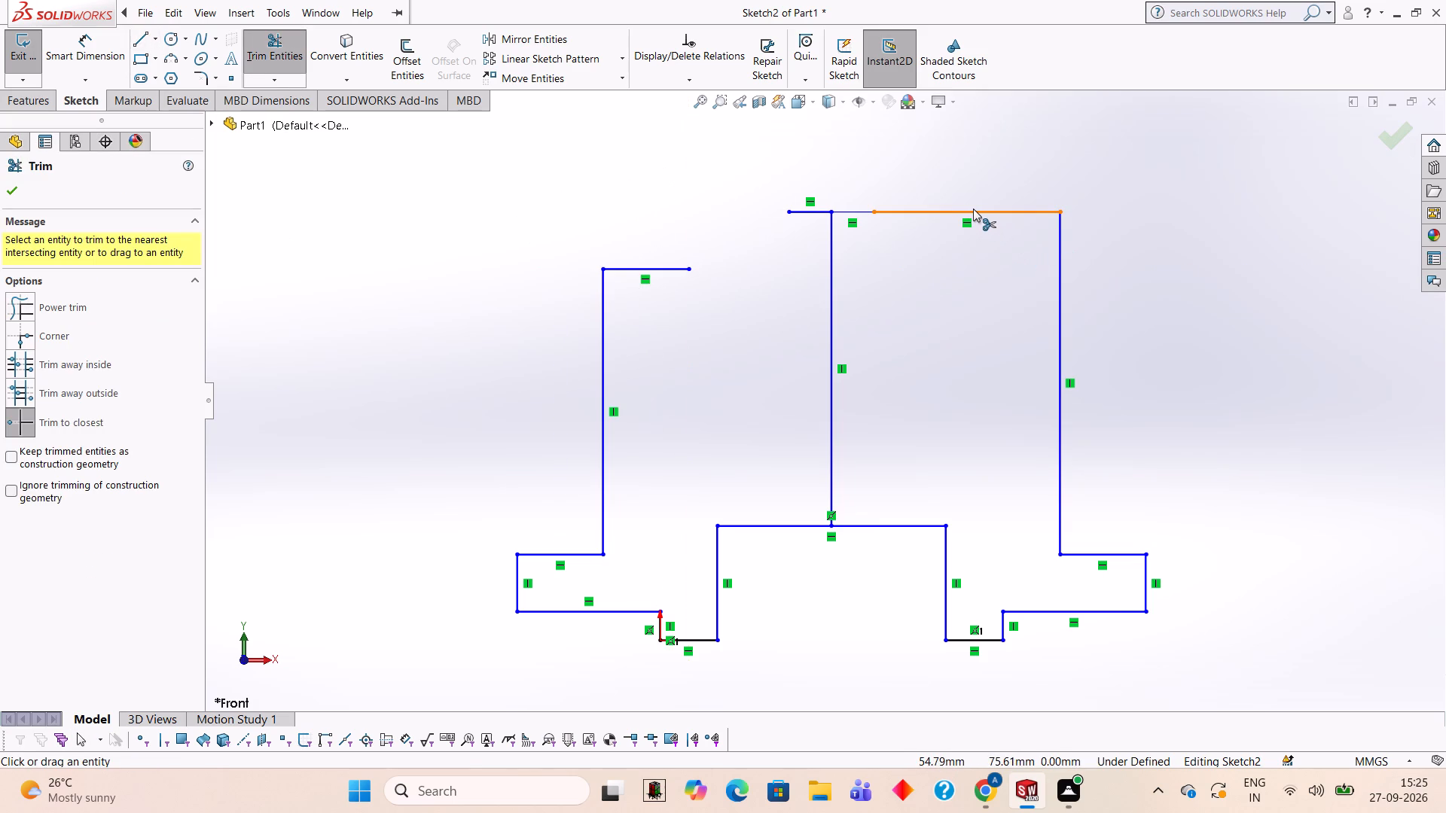
left_click(973, 209)
left_click(1062, 352)
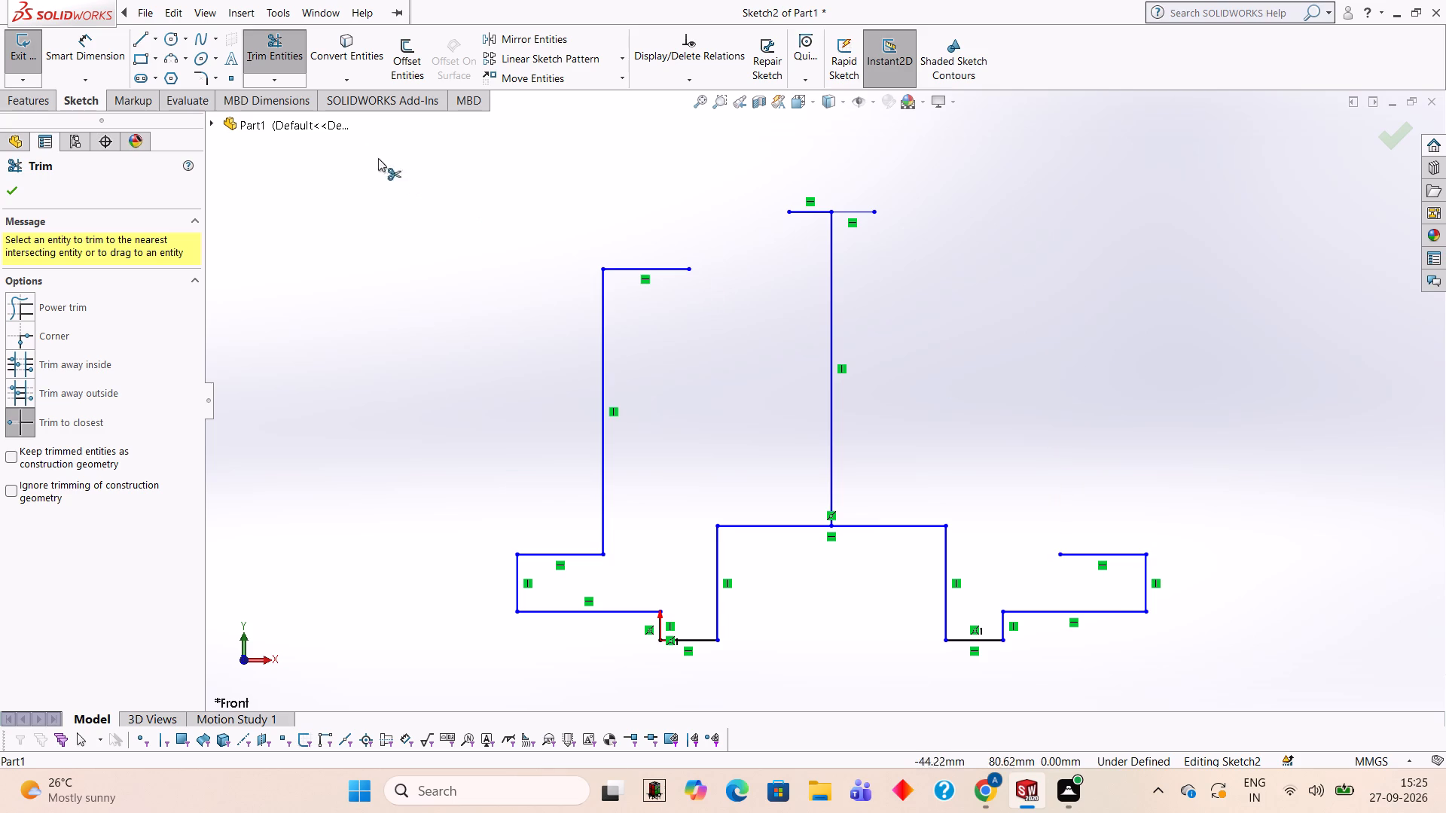
Draw a 50 mm vertical line up from the right ledge's inner end and a 15 mm horizontal line inward from its top.
left_click(151, 45)
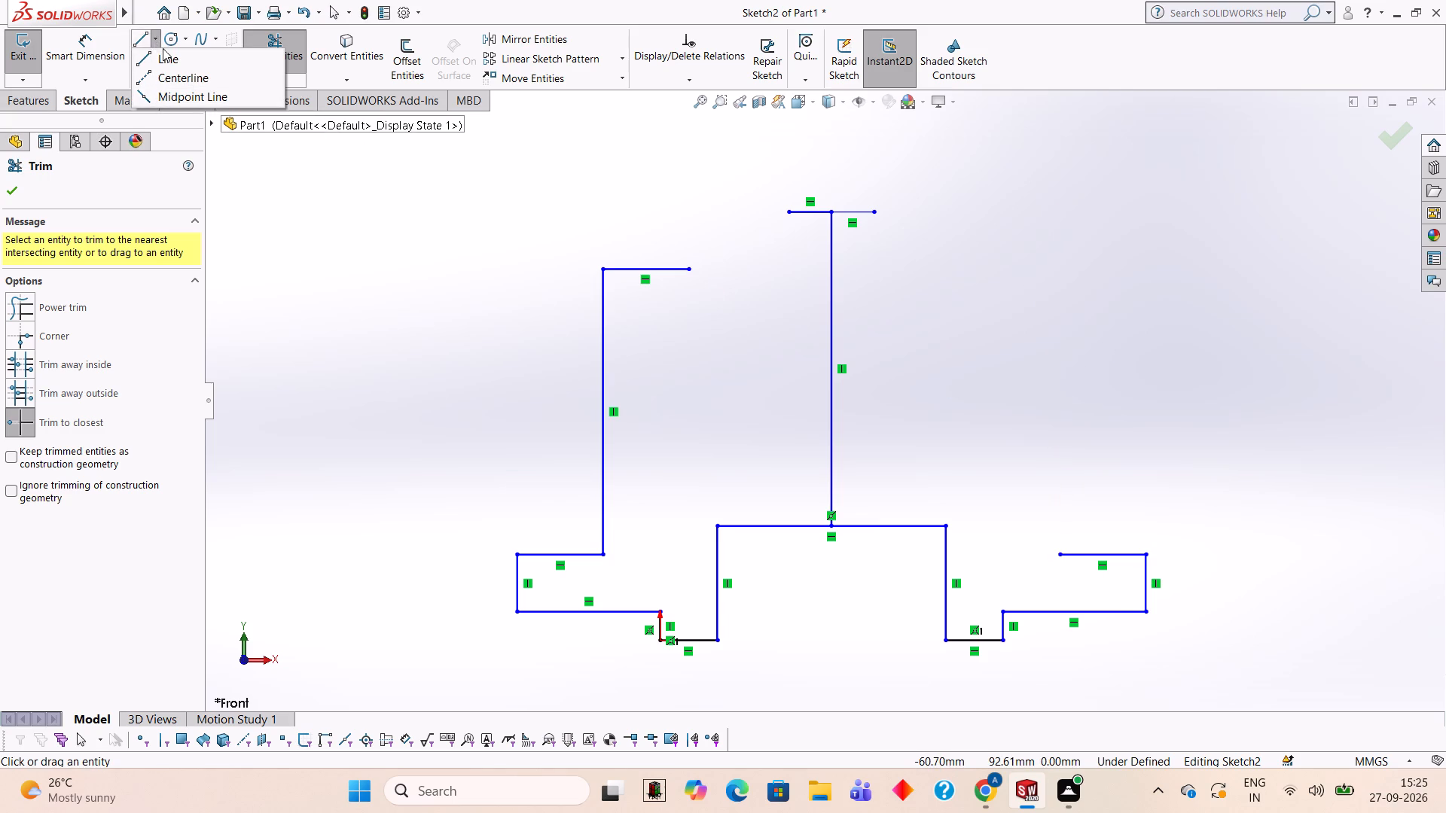
left_click(166, 51)
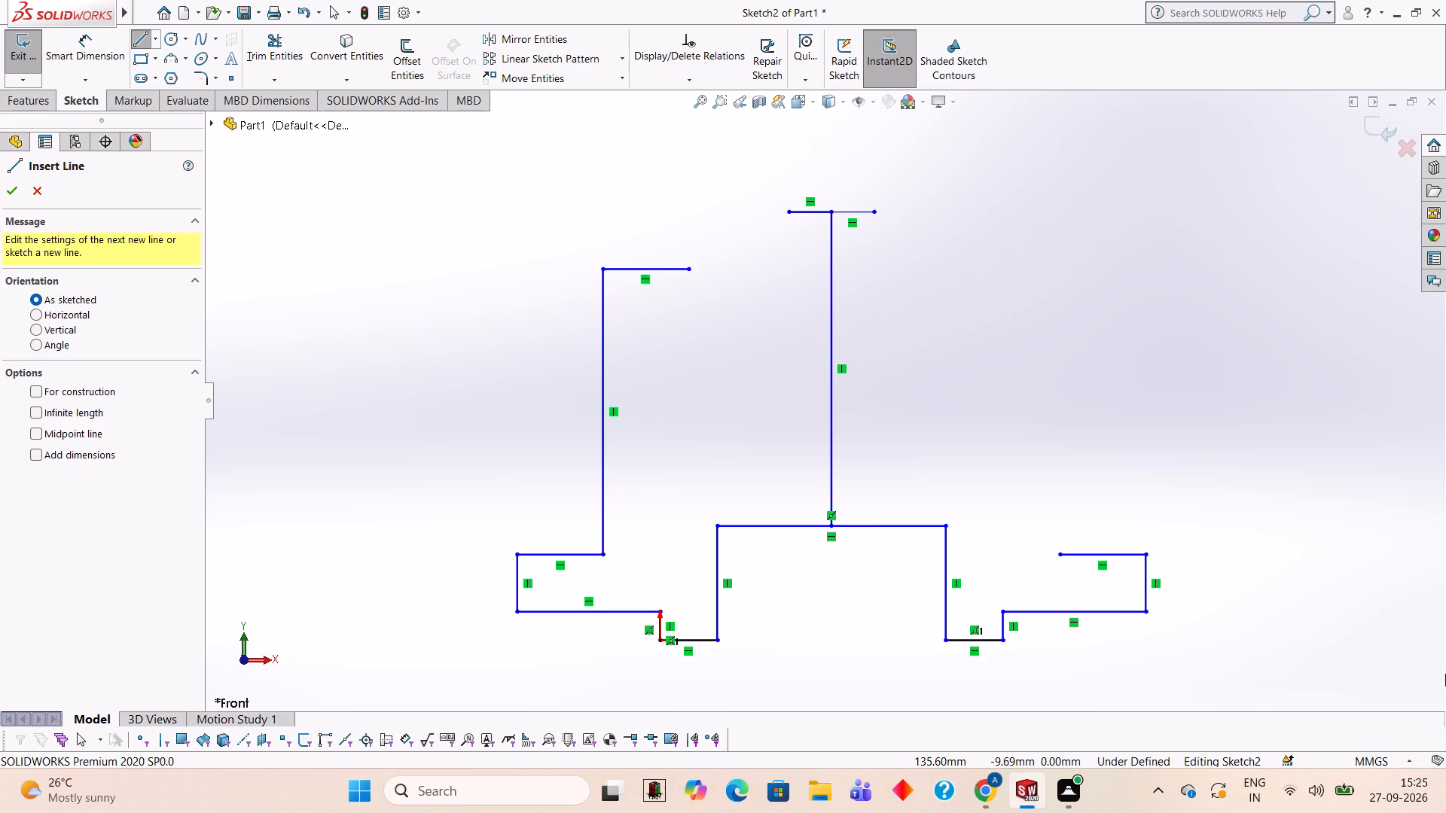
left_click(1057, 553)
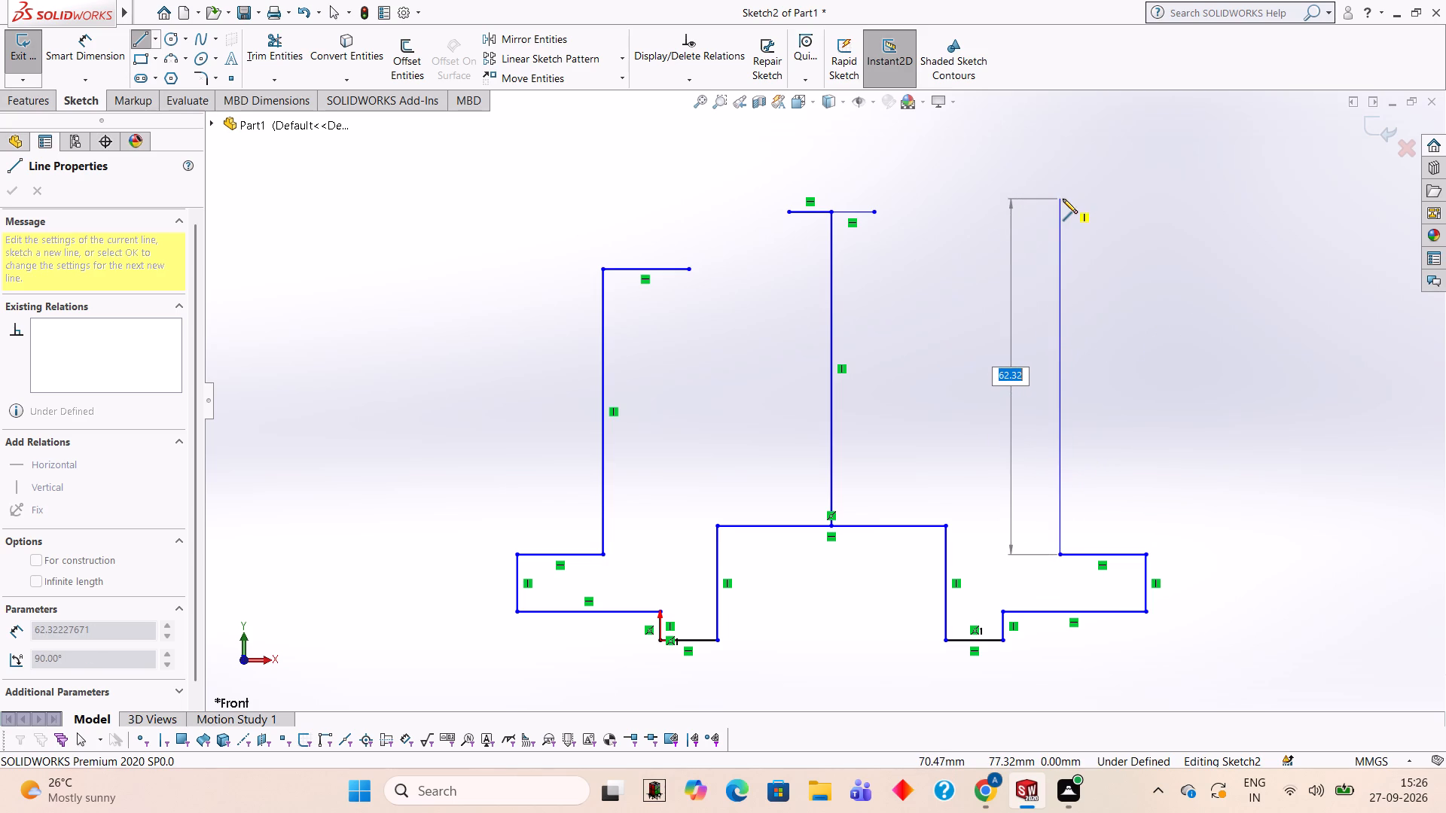
type("50")
key("Return")
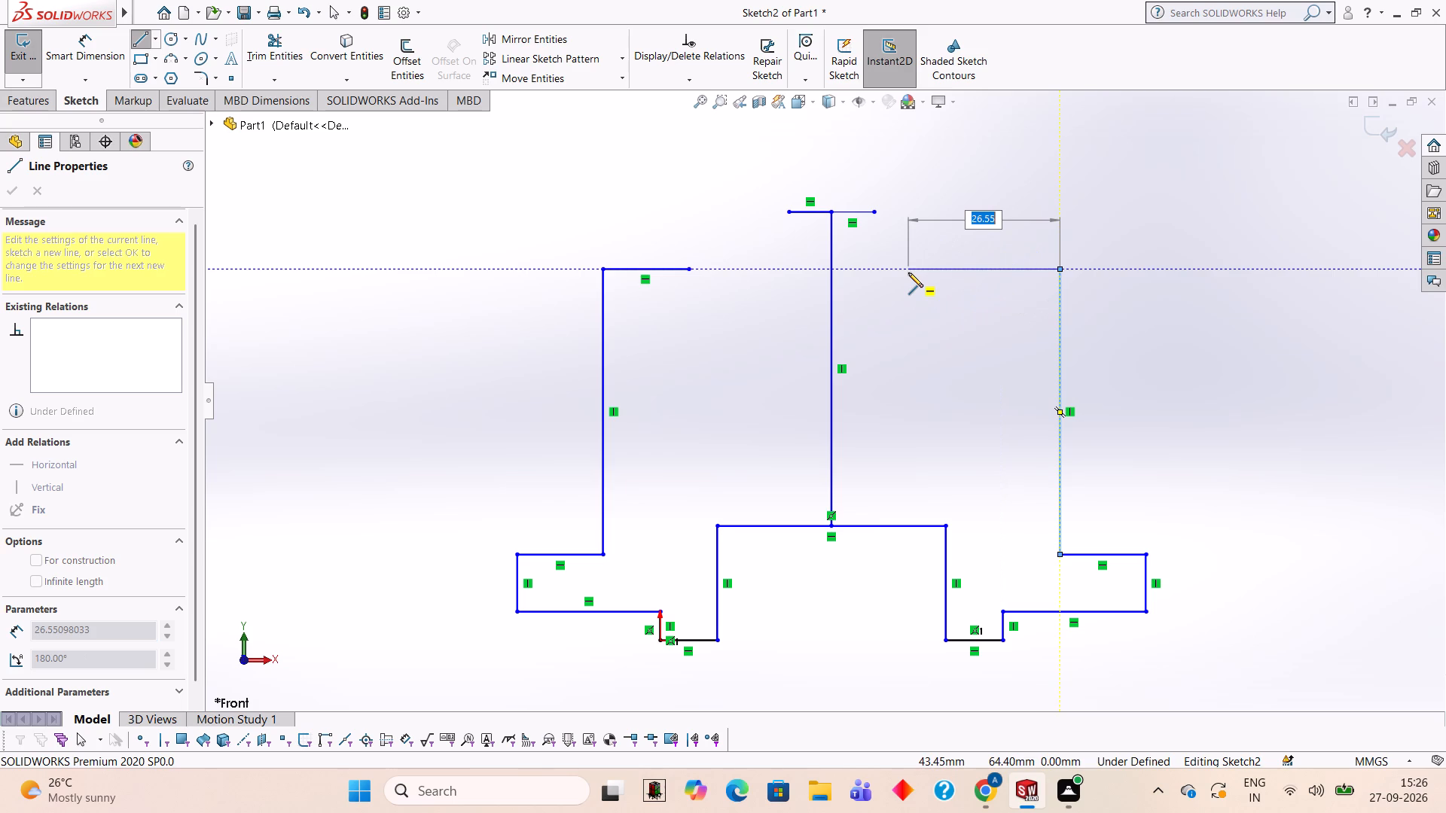
key("1")
key("0")
key("BackSpace")
key("5")
key("Return")
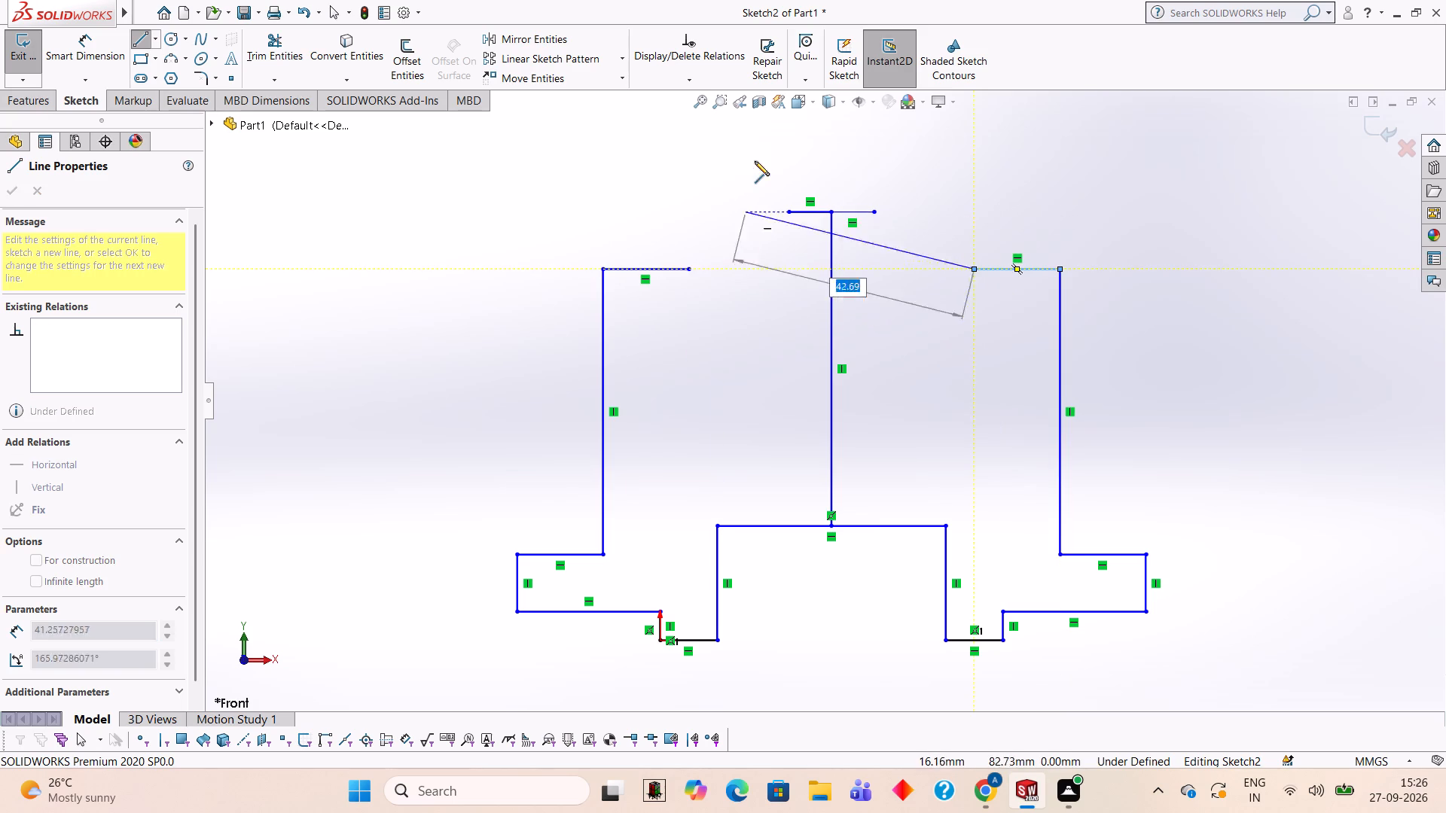
key("Escape")
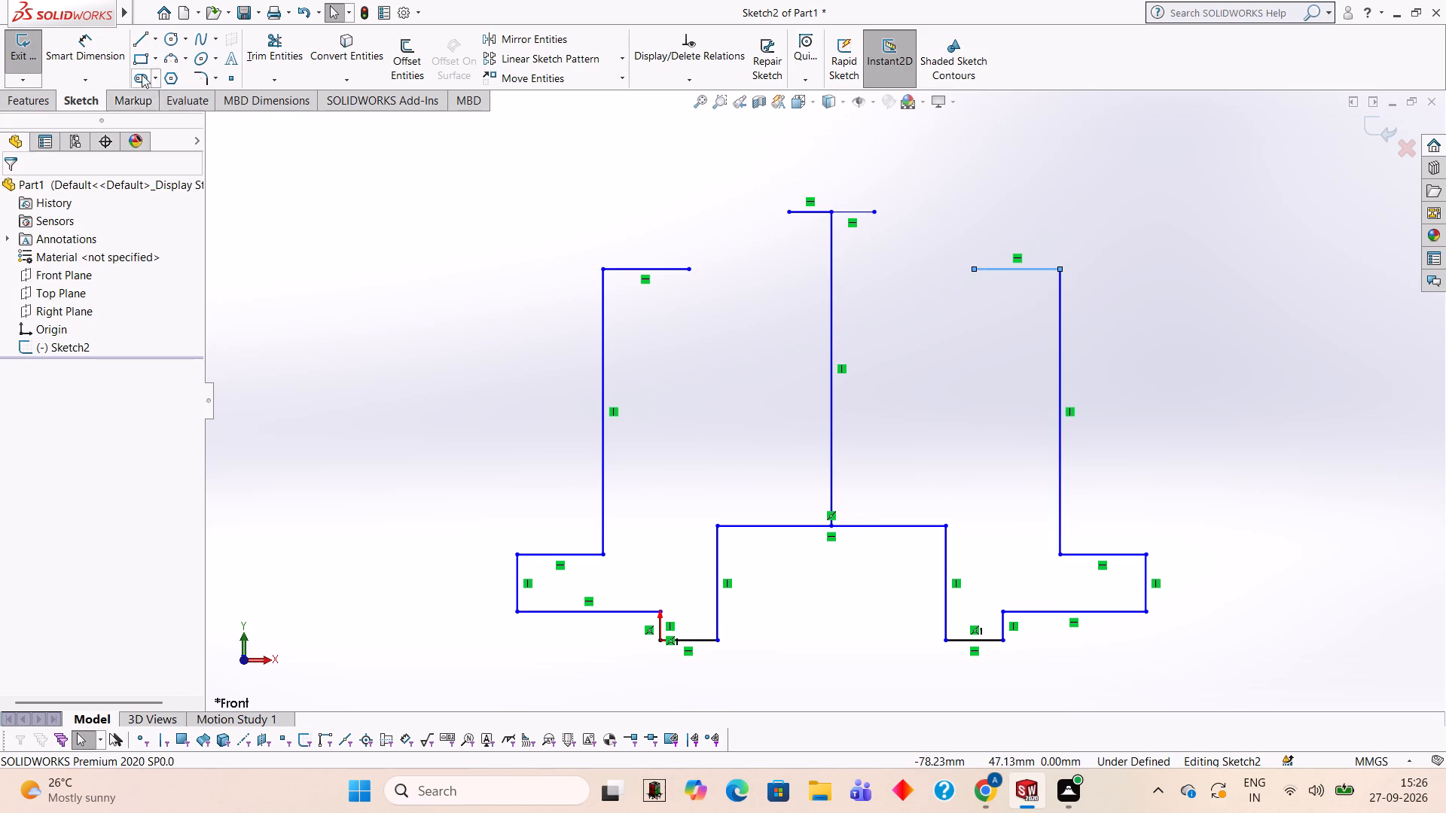
Extend the top edge 7.5 mm to the left and join it with a sloped line to the left shoulder's inner end.
left_click(142, 41)
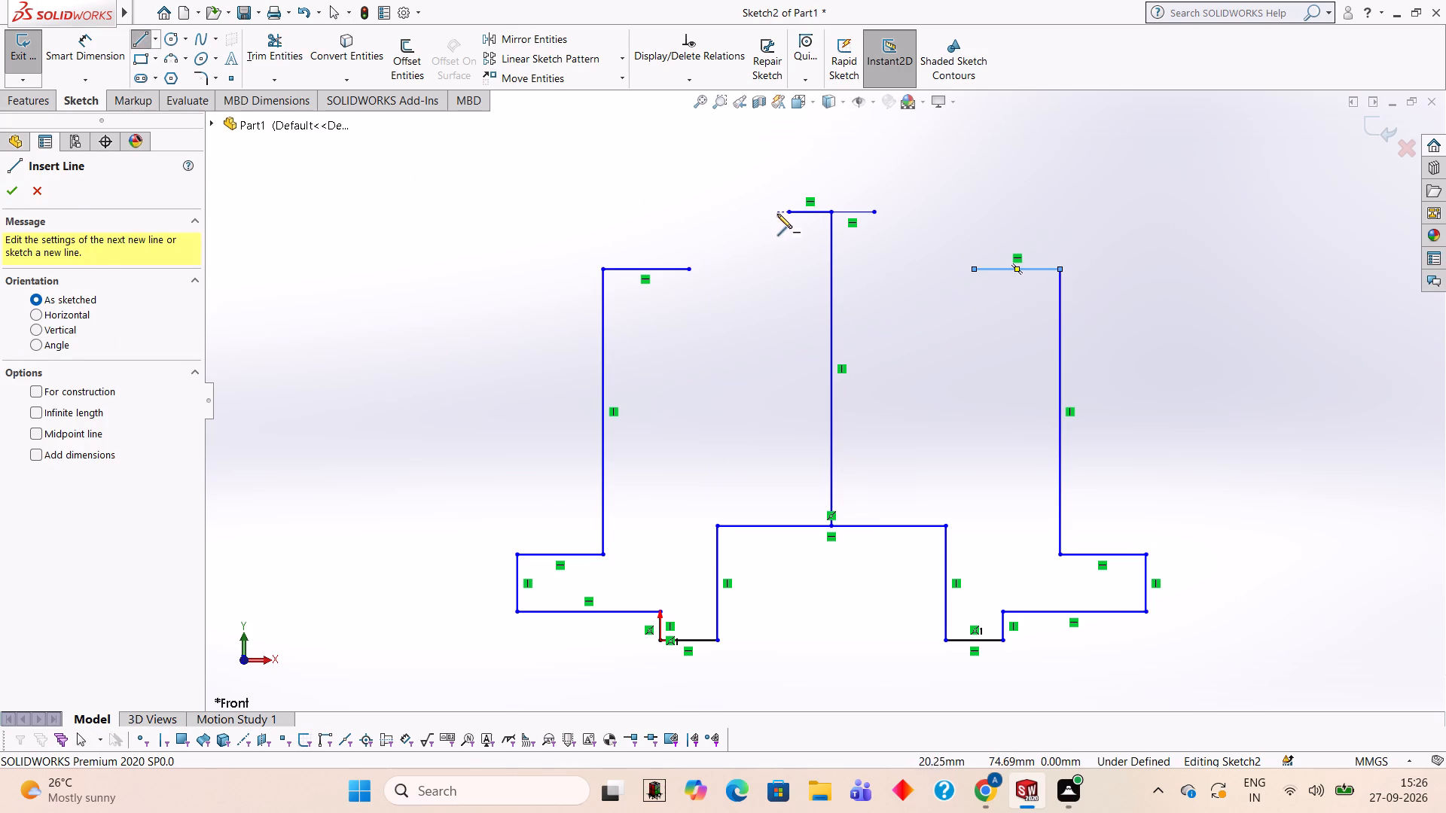
left_click(790, 212)
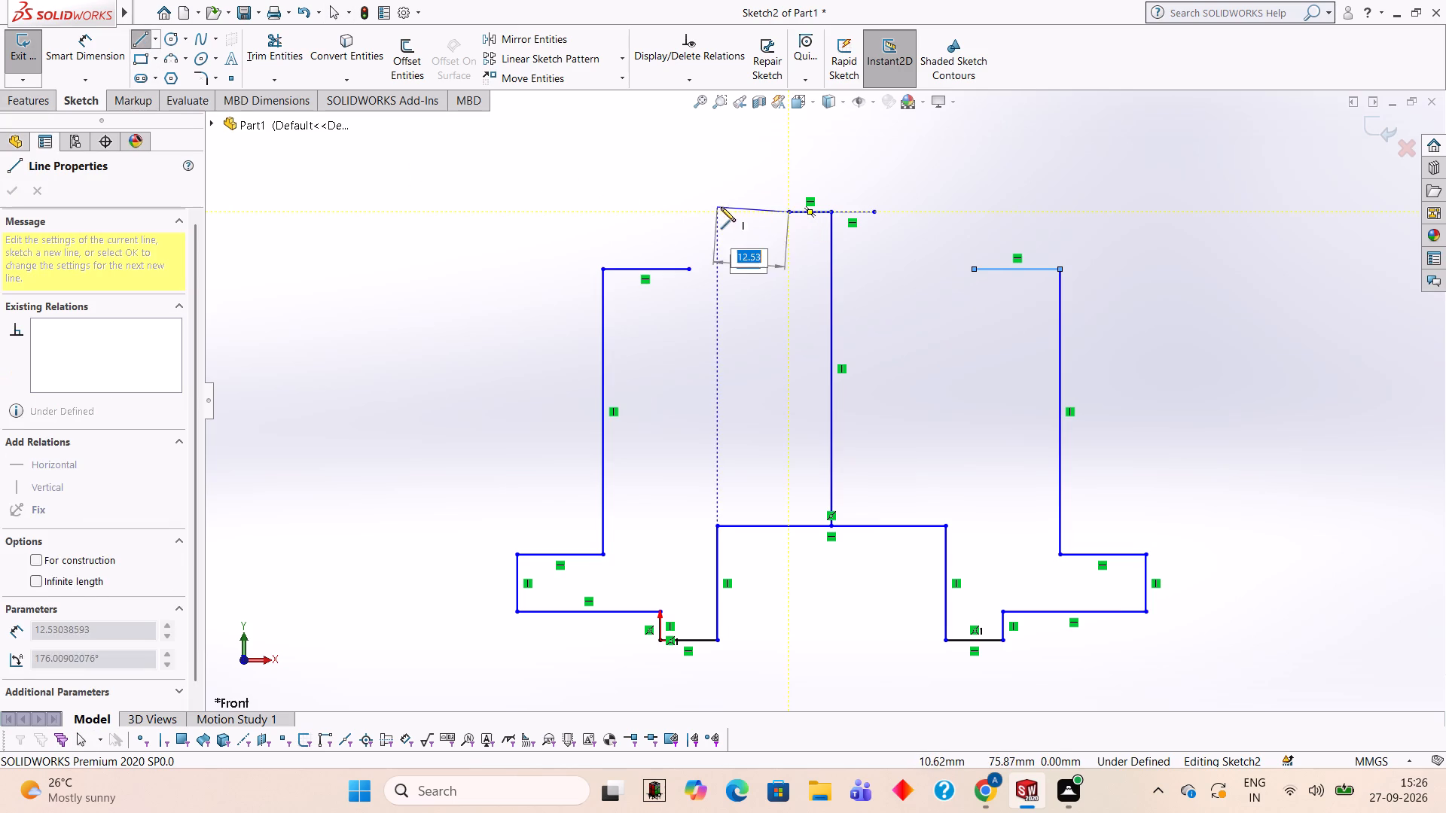
type("7.5")
key("Return")
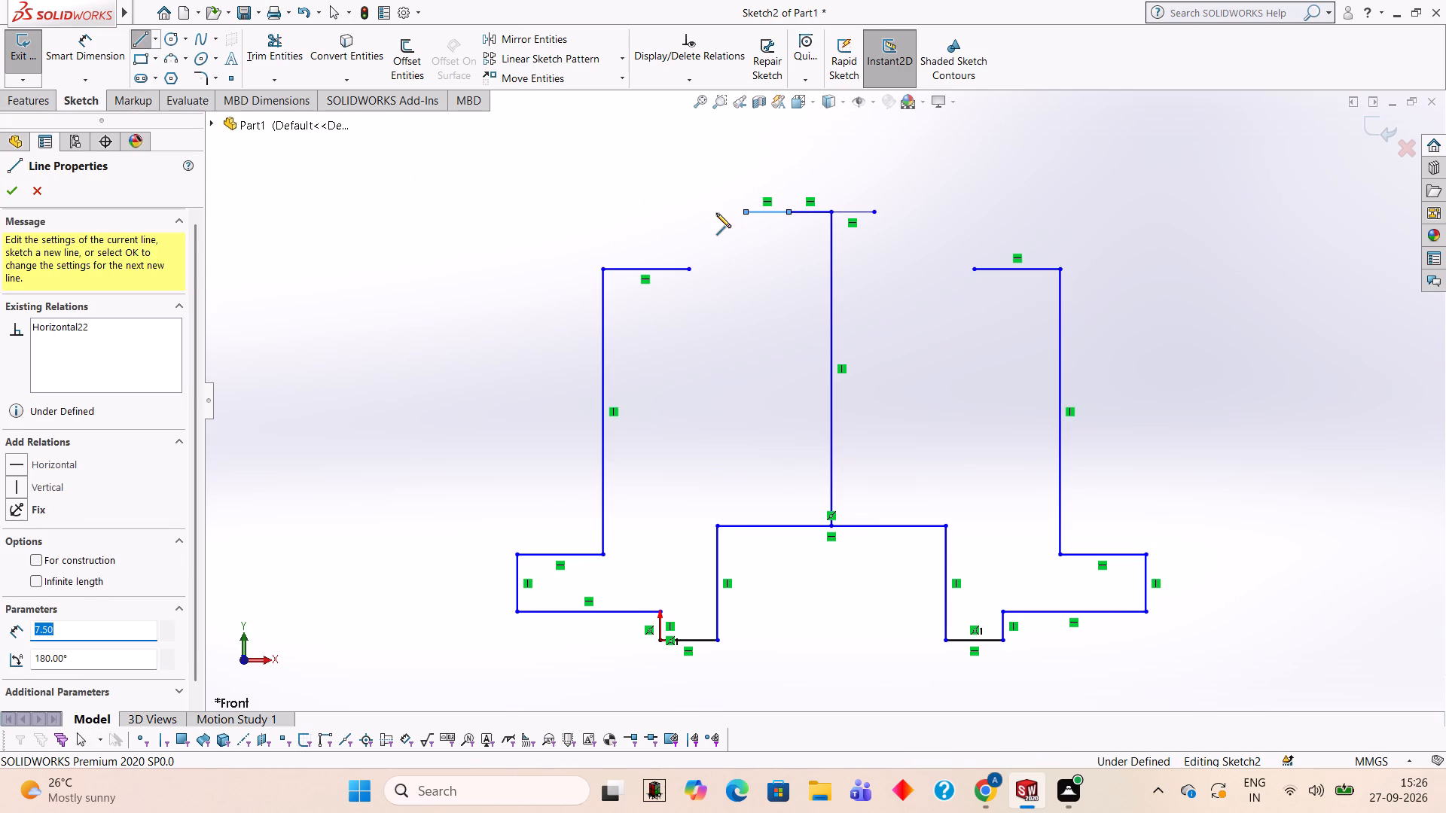
left_click(688, 273)
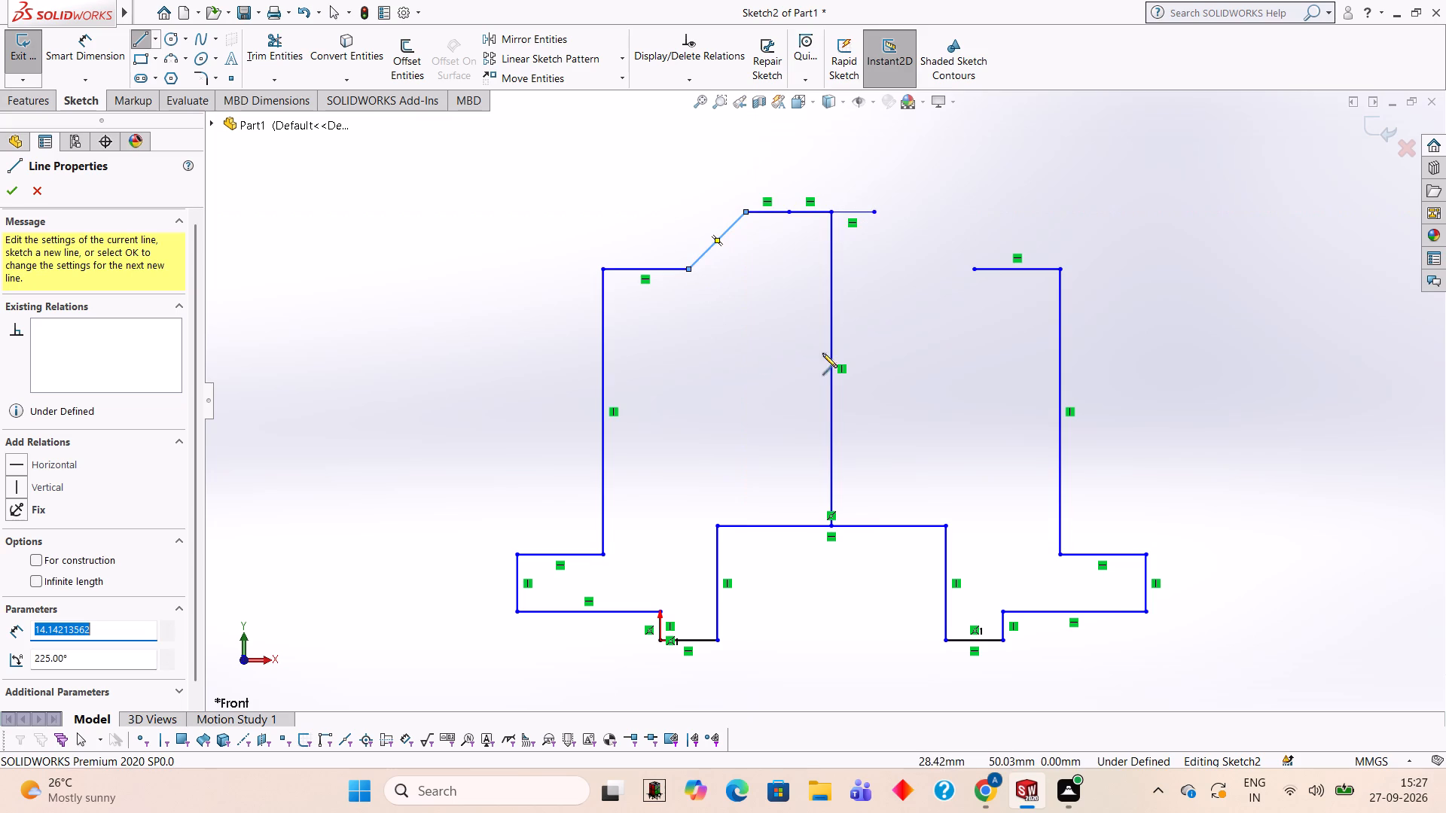
Extend the top edge 7.5 mm to the right and join it with a sloped line to the right shoulder's inner end.
left_click(874, 212)
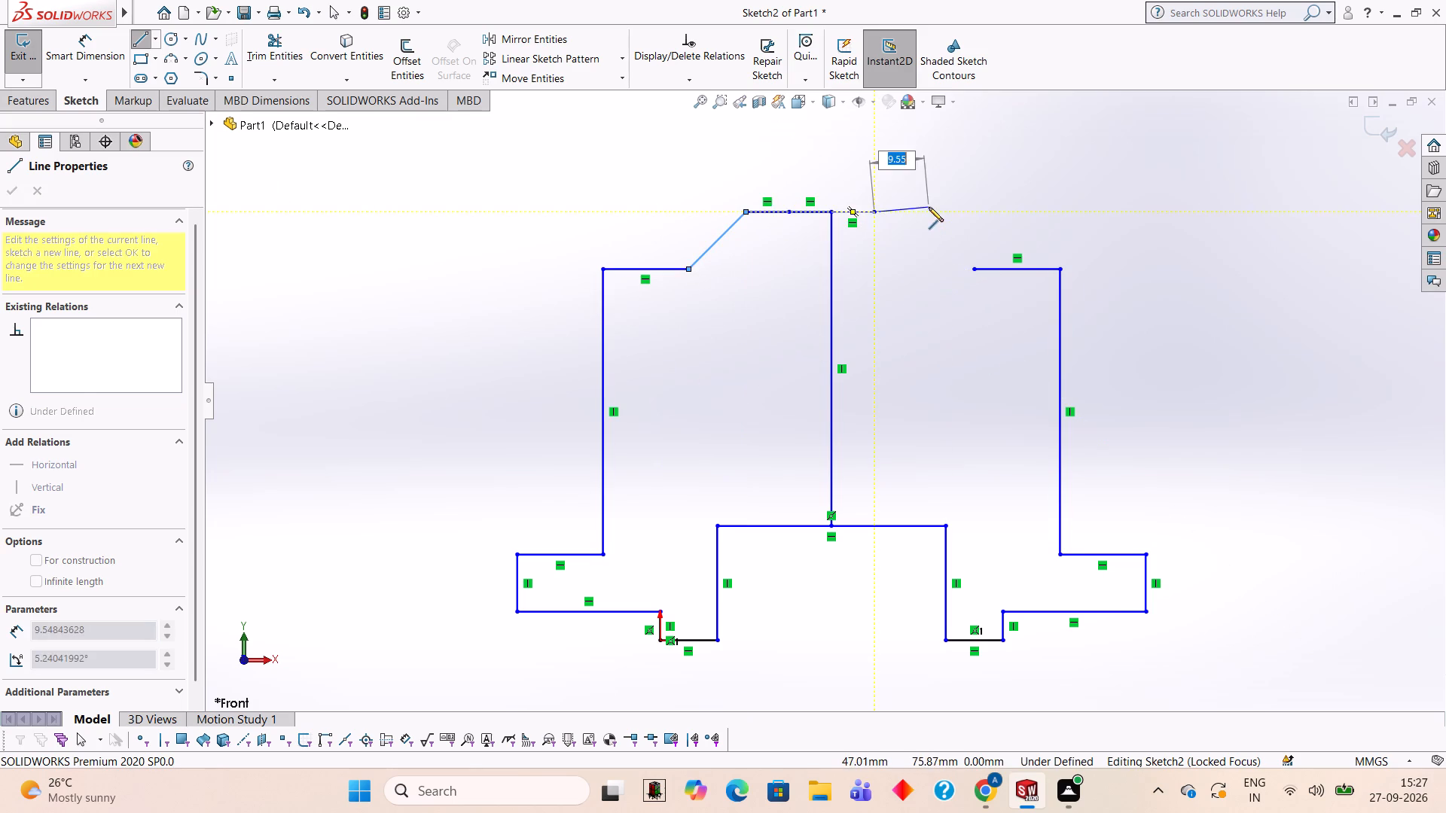
type("7.5")
key("Return")
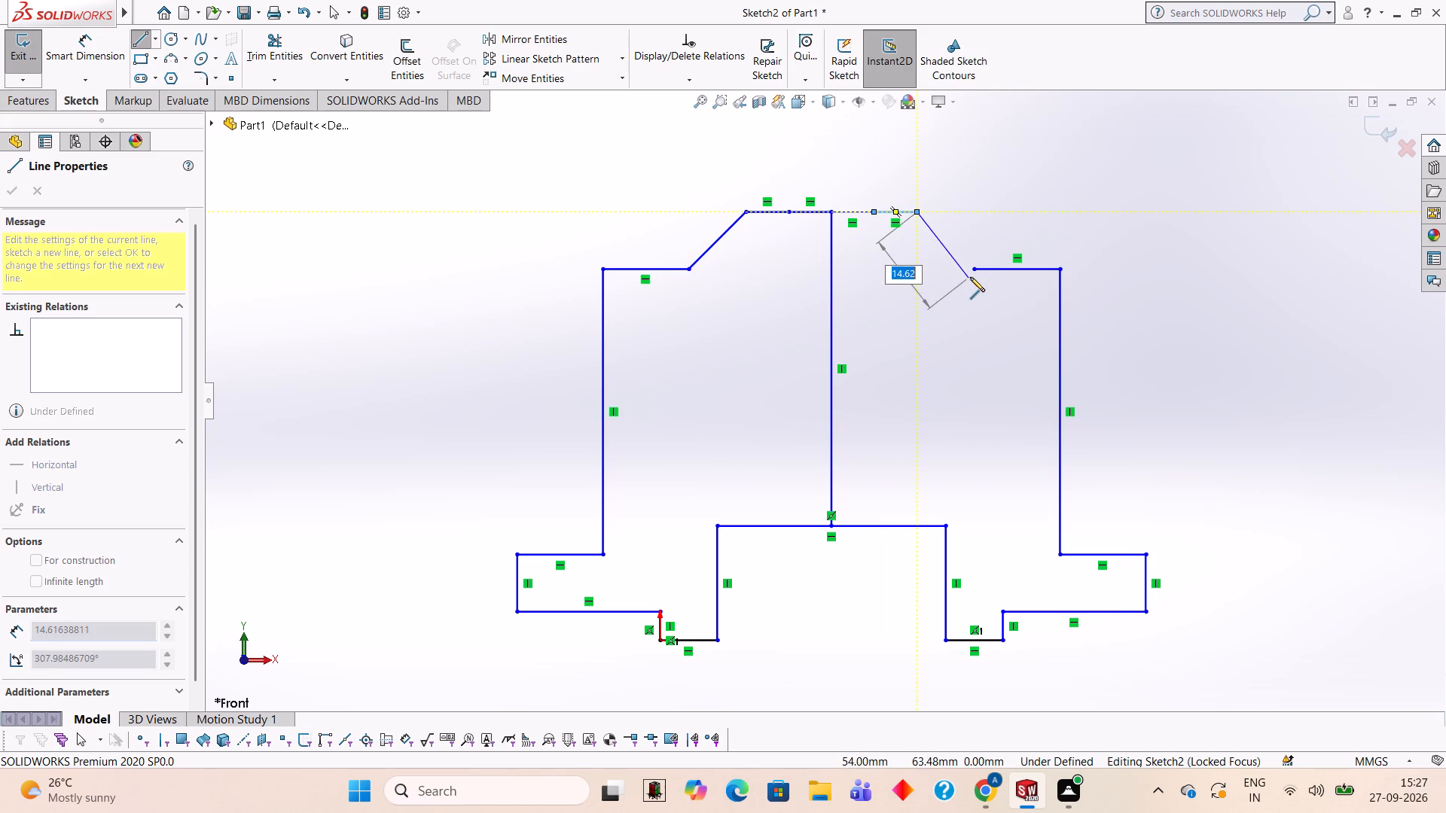
left_click(975, 270)
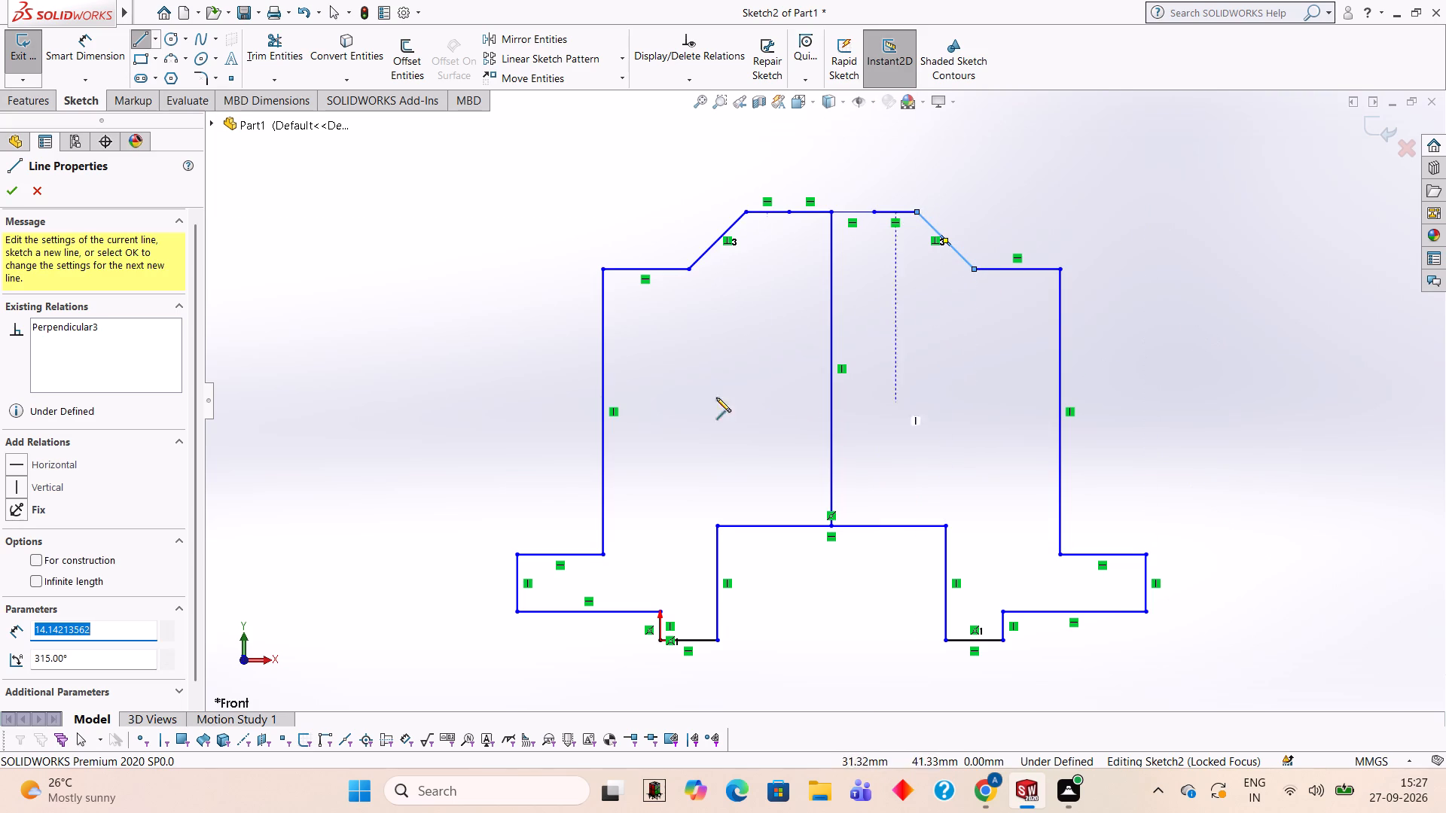
Trim away the central vertical line inside the profile.
left_click(285, 51)
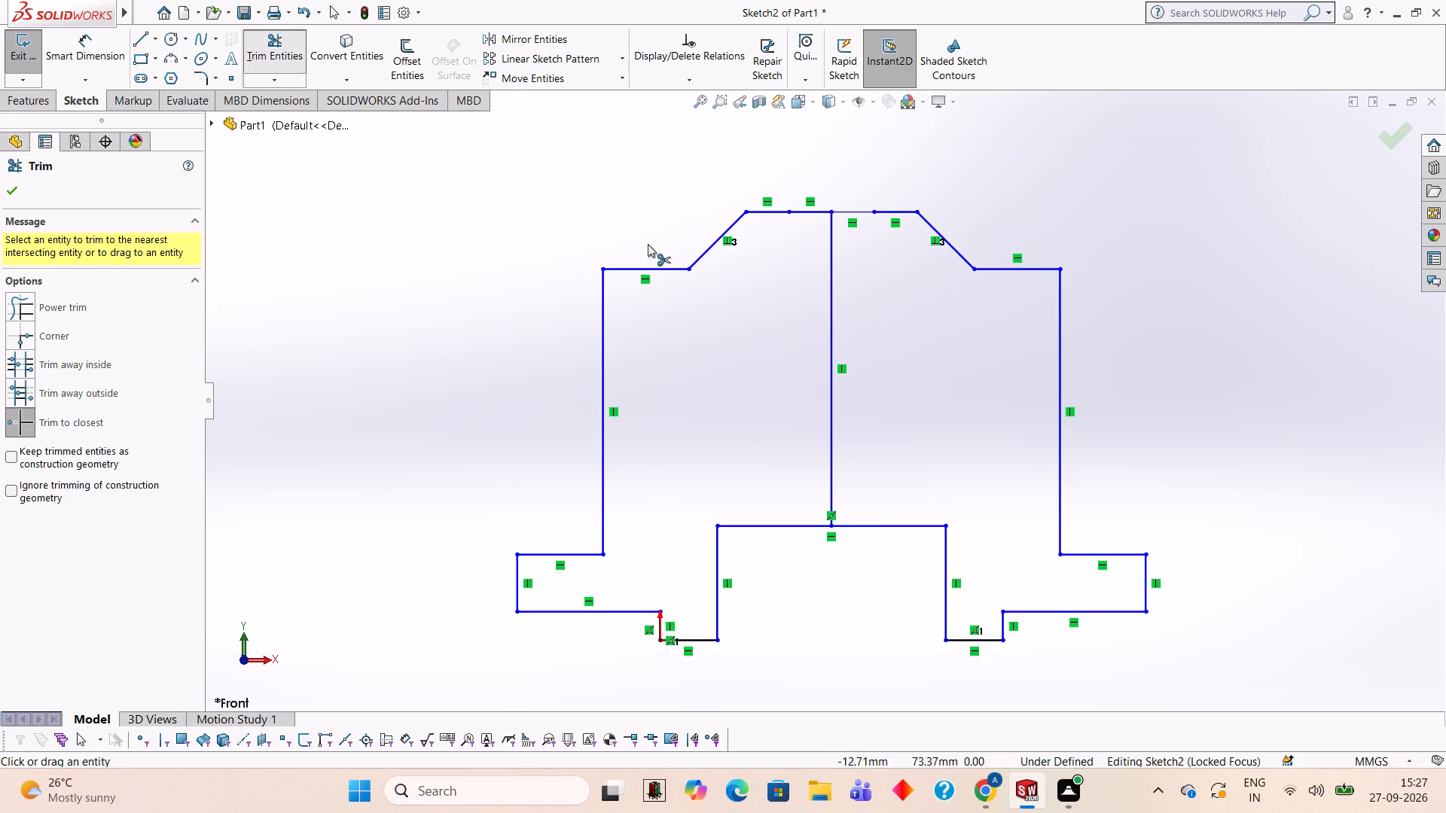
left_click(832, 358)
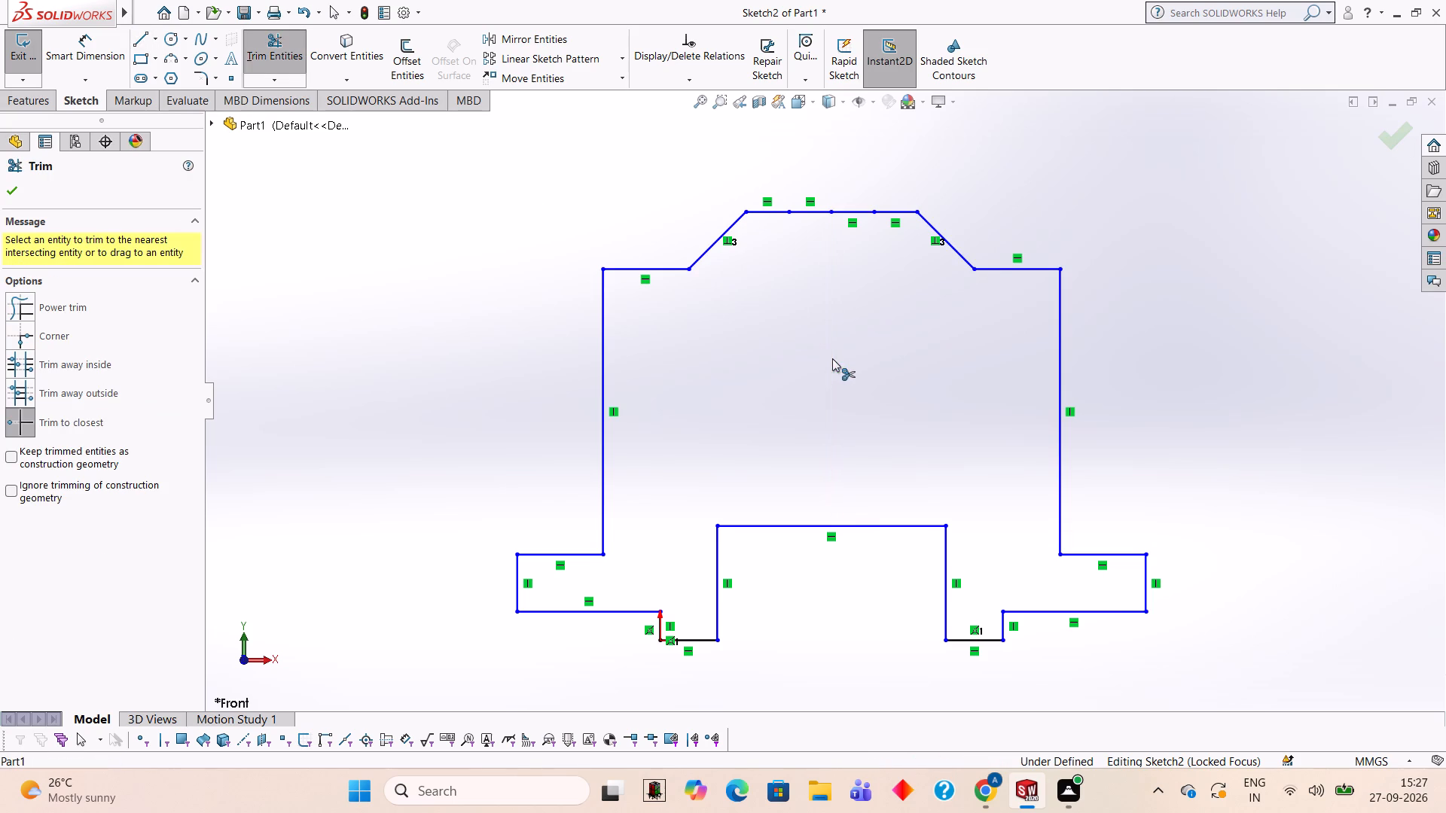
Extrude the closed profile as a blind boss to a depth of 50 mm.
middle_click_drag(1182, 276, 1155, 349)
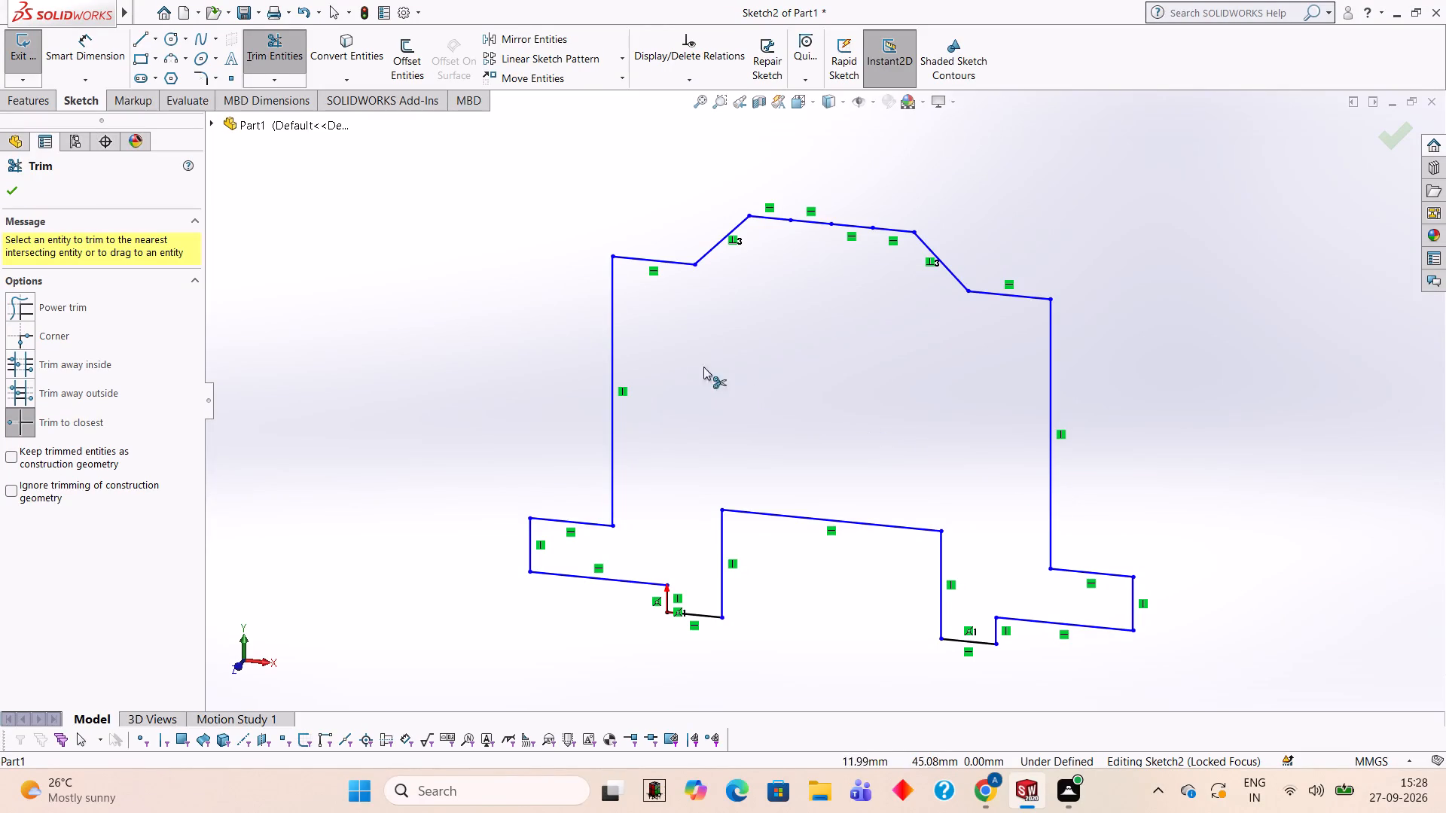
left_click(47, 102)
left_click(55, 67)
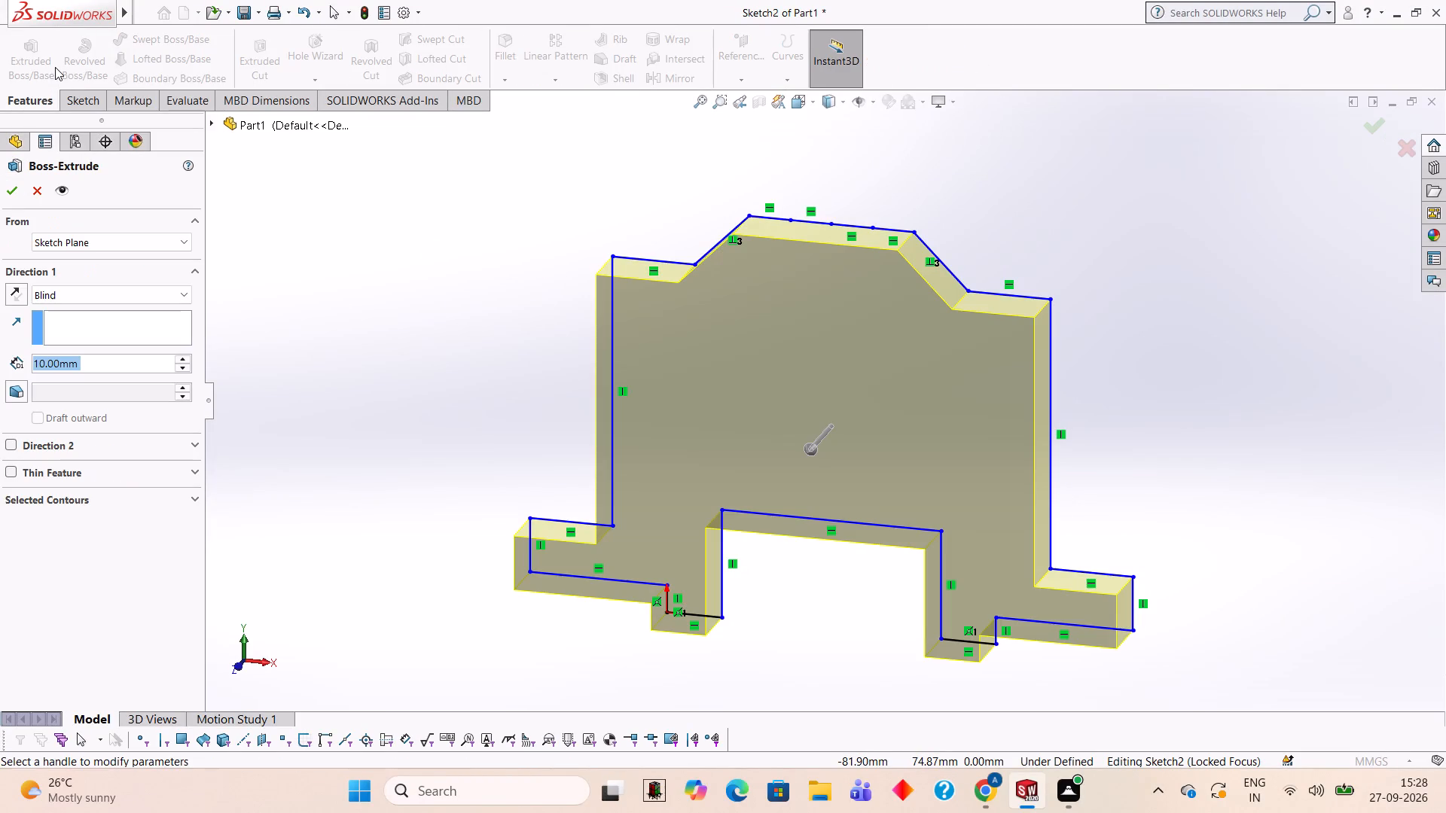
type("50")
key("Return")
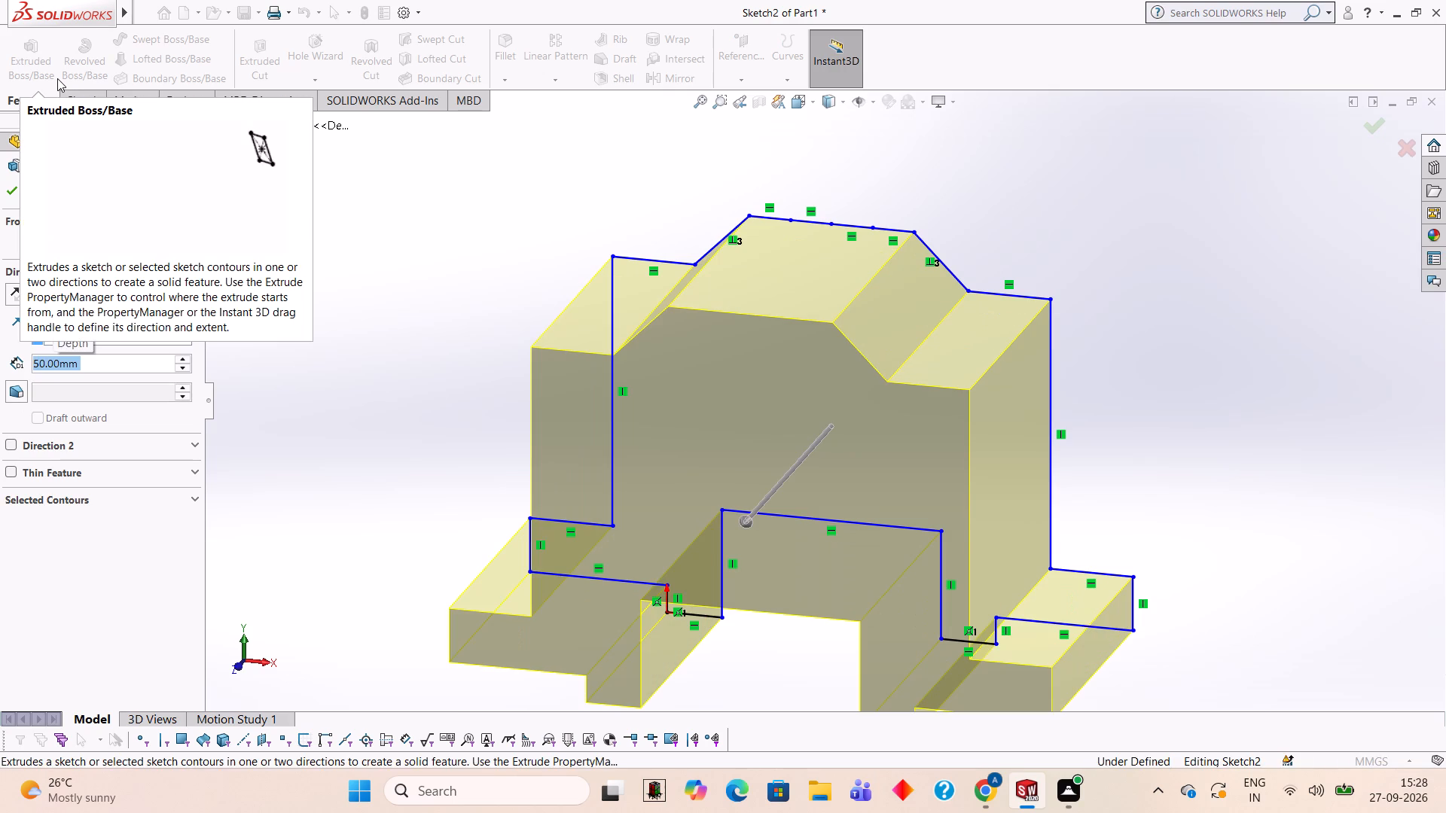
left_click(8, 190)
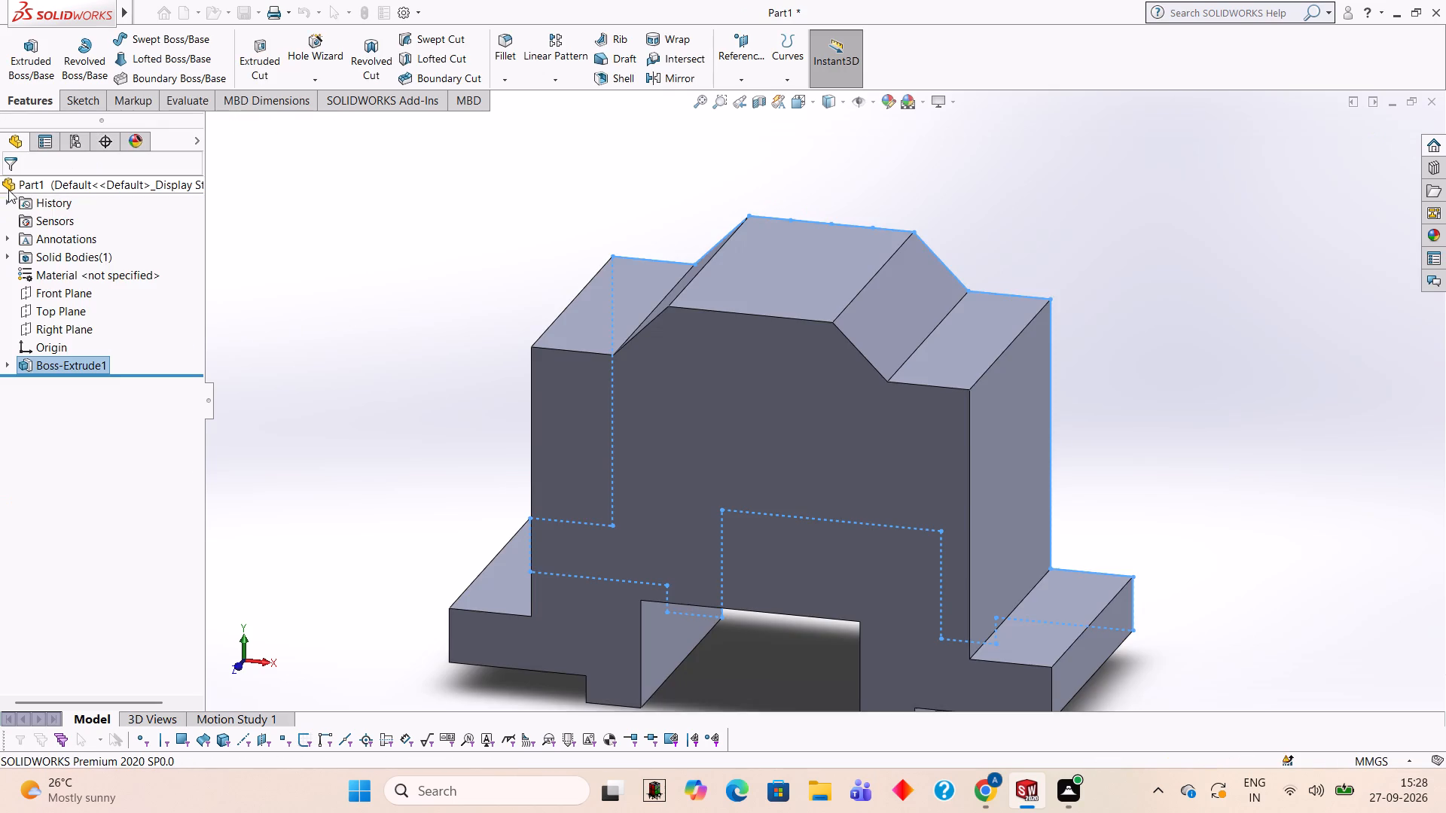
left_click(579, 273)
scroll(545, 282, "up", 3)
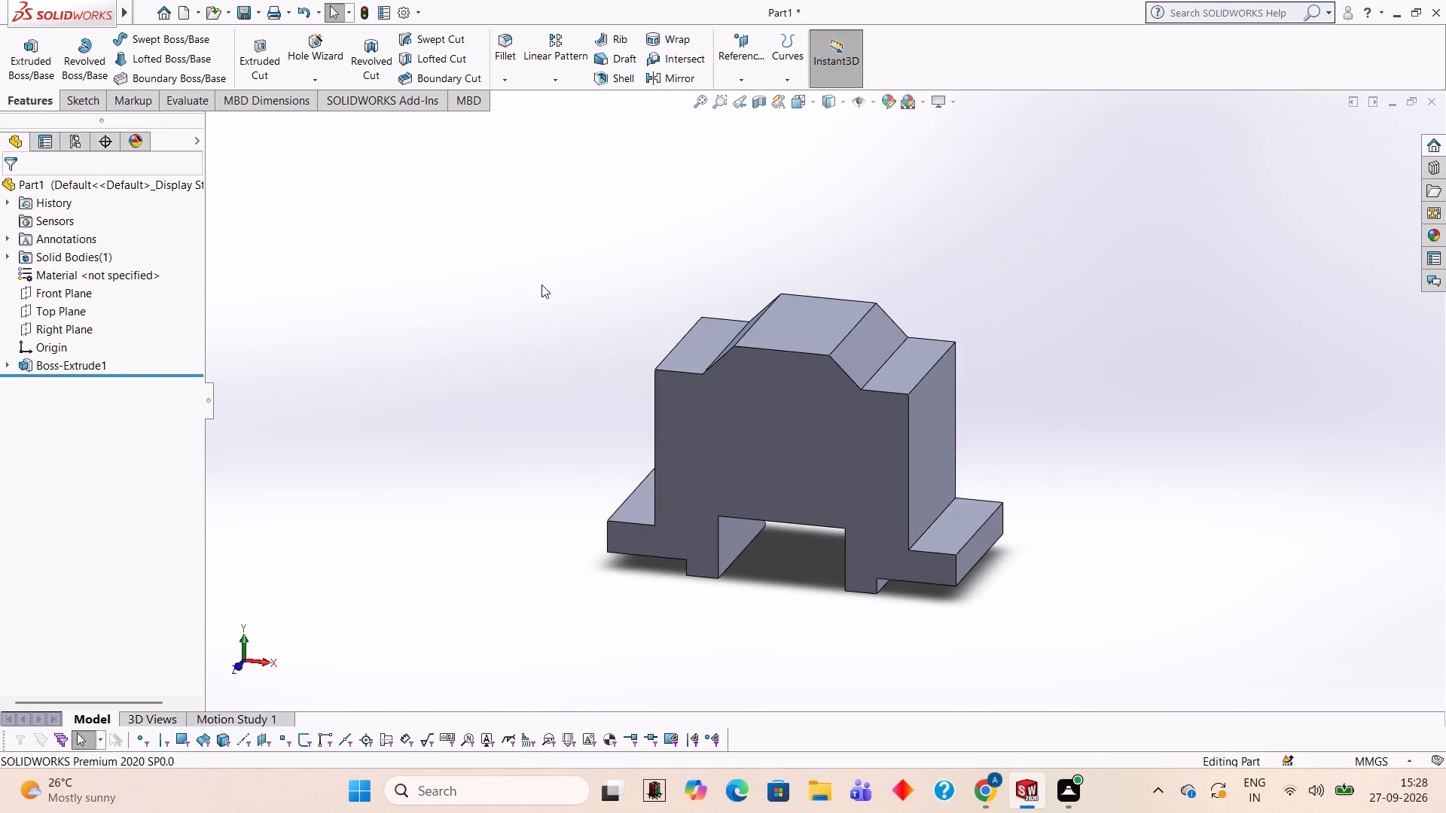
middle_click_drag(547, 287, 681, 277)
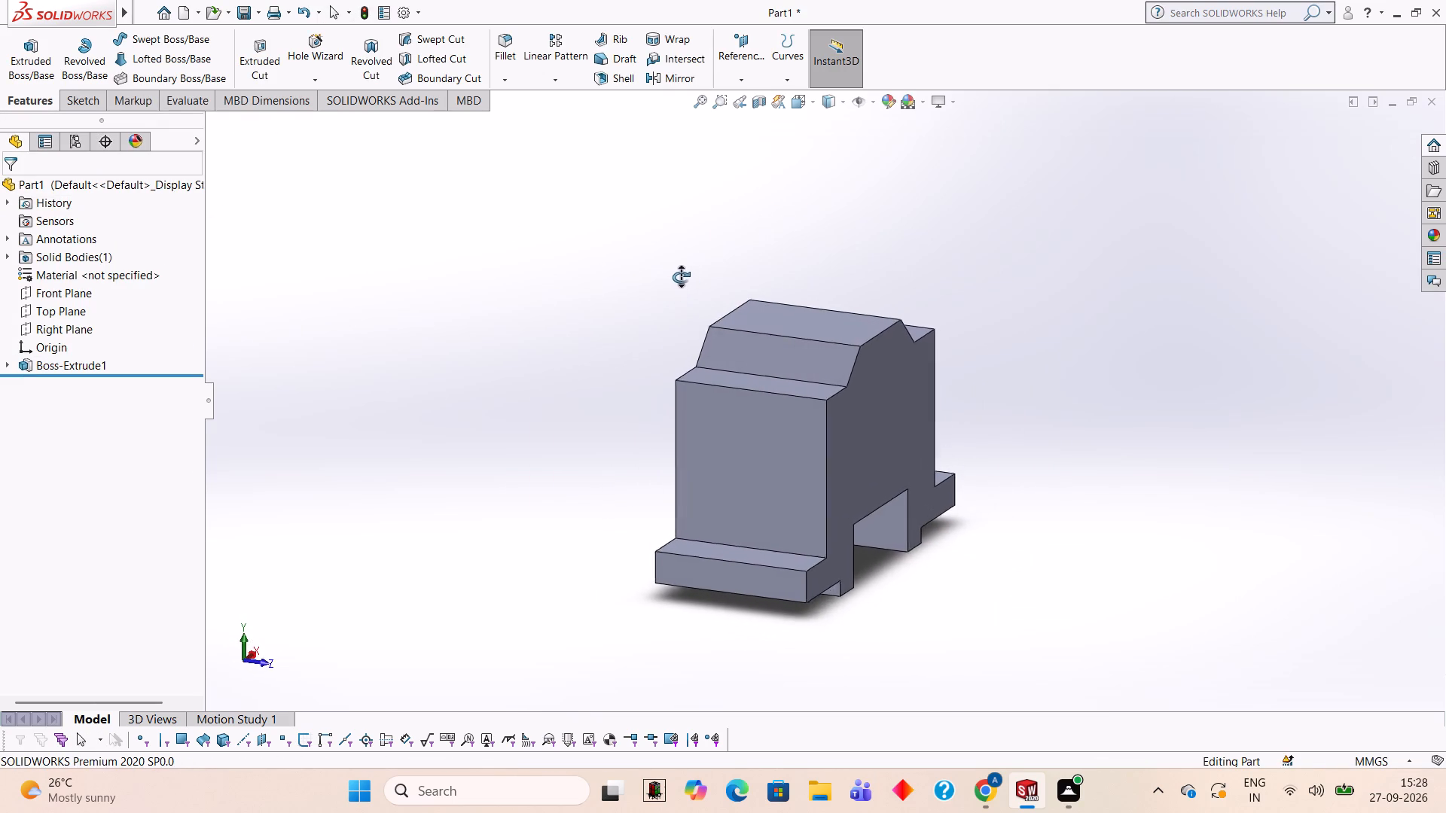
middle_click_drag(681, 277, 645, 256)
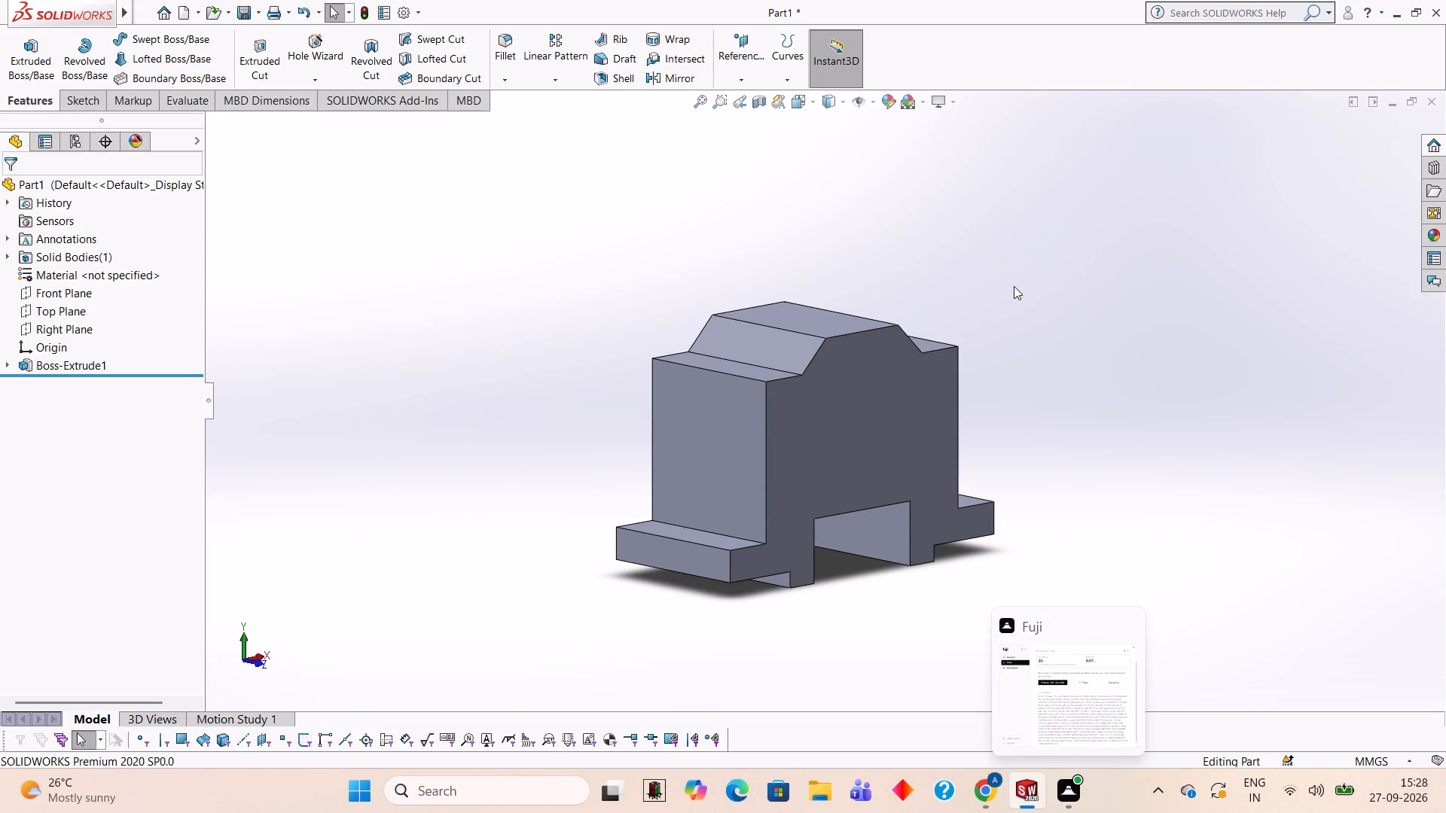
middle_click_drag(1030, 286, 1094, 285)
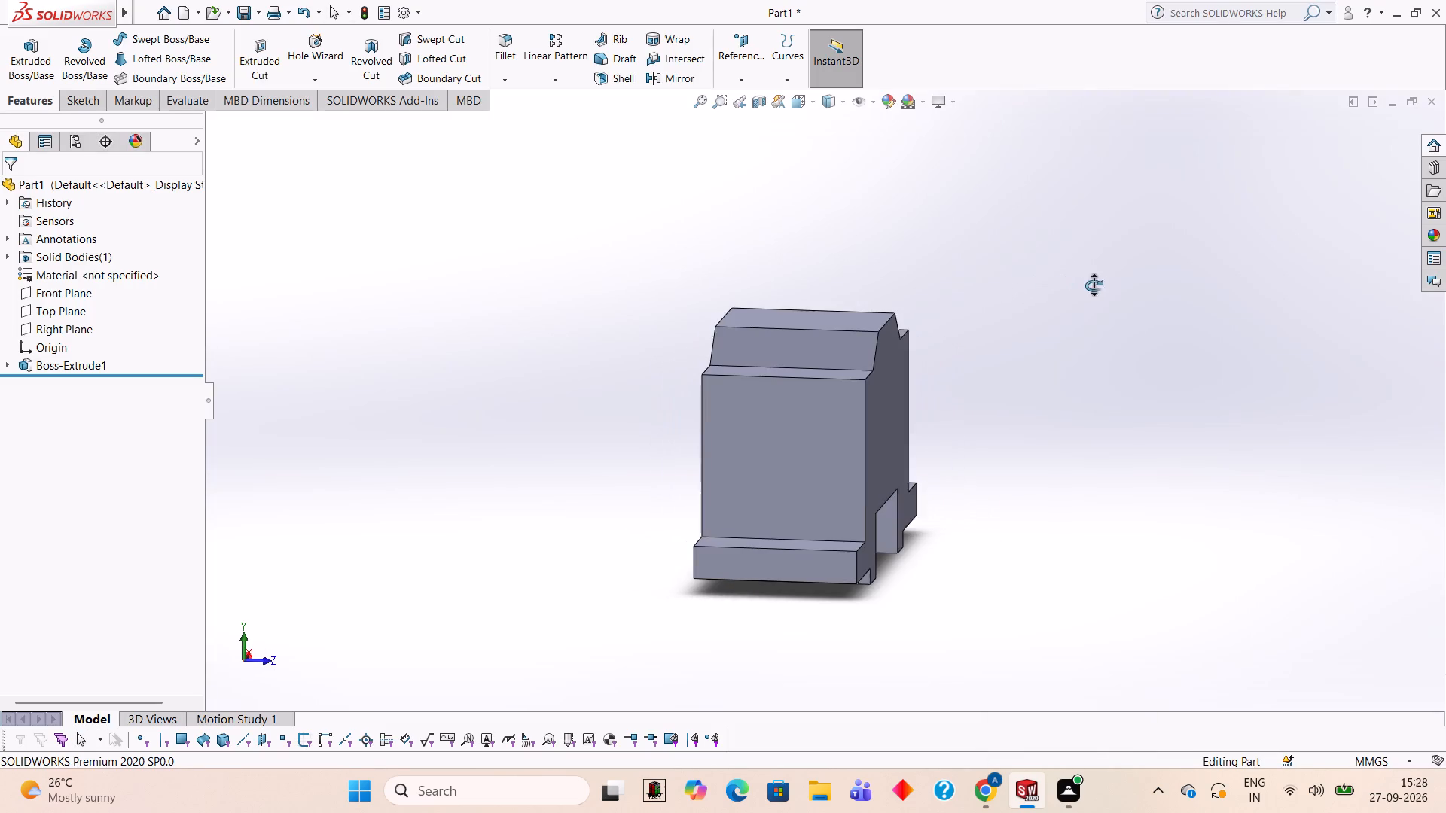
Start a new sketch on the body's left vertical side face, between the base flange and the shoulder, viewed face-on.
middle_click_drag(1094, 285, 1091, 285)
left_click(756, 458)
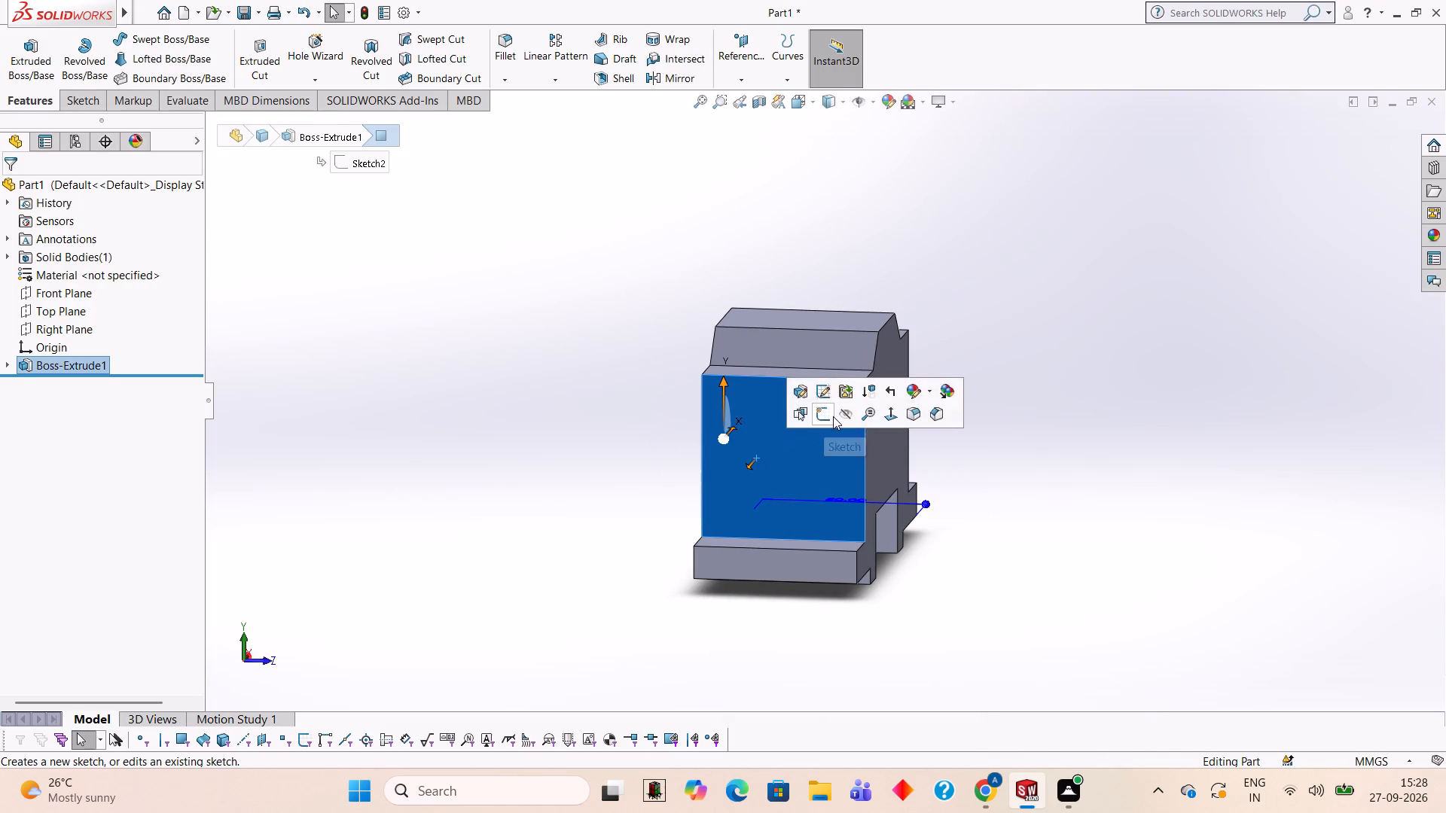
left_click(831, 416)
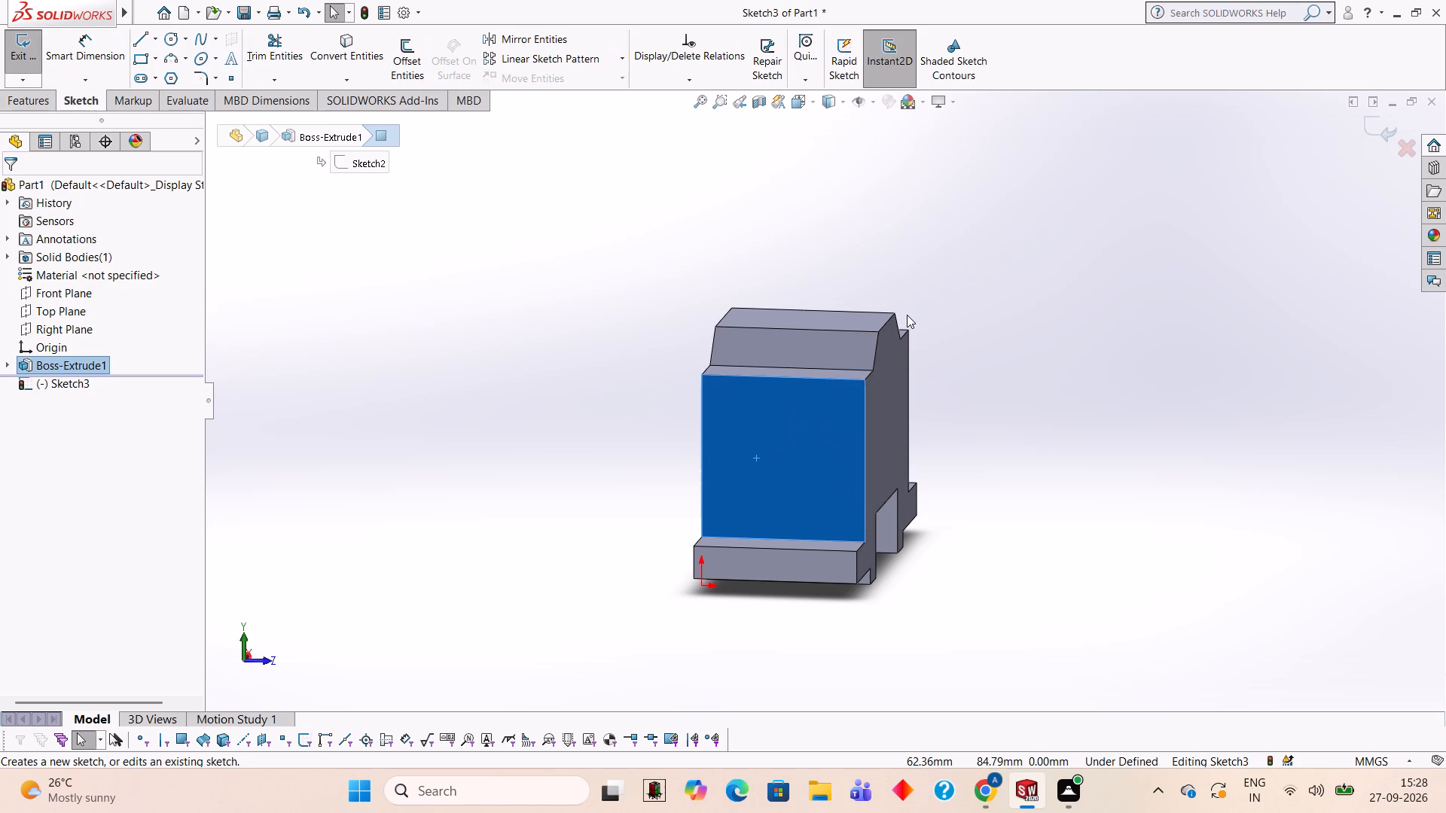
key("ctrl+8")
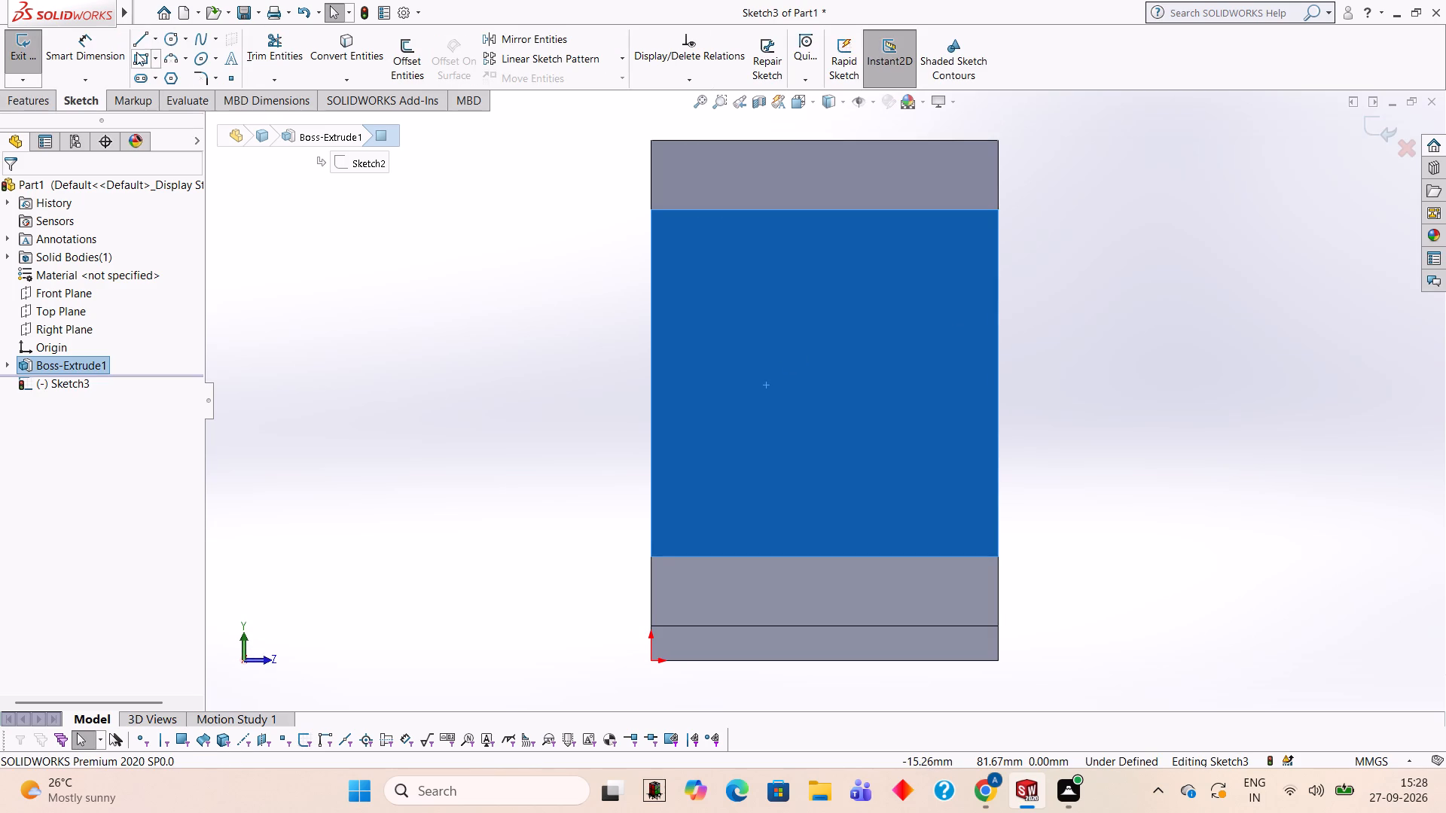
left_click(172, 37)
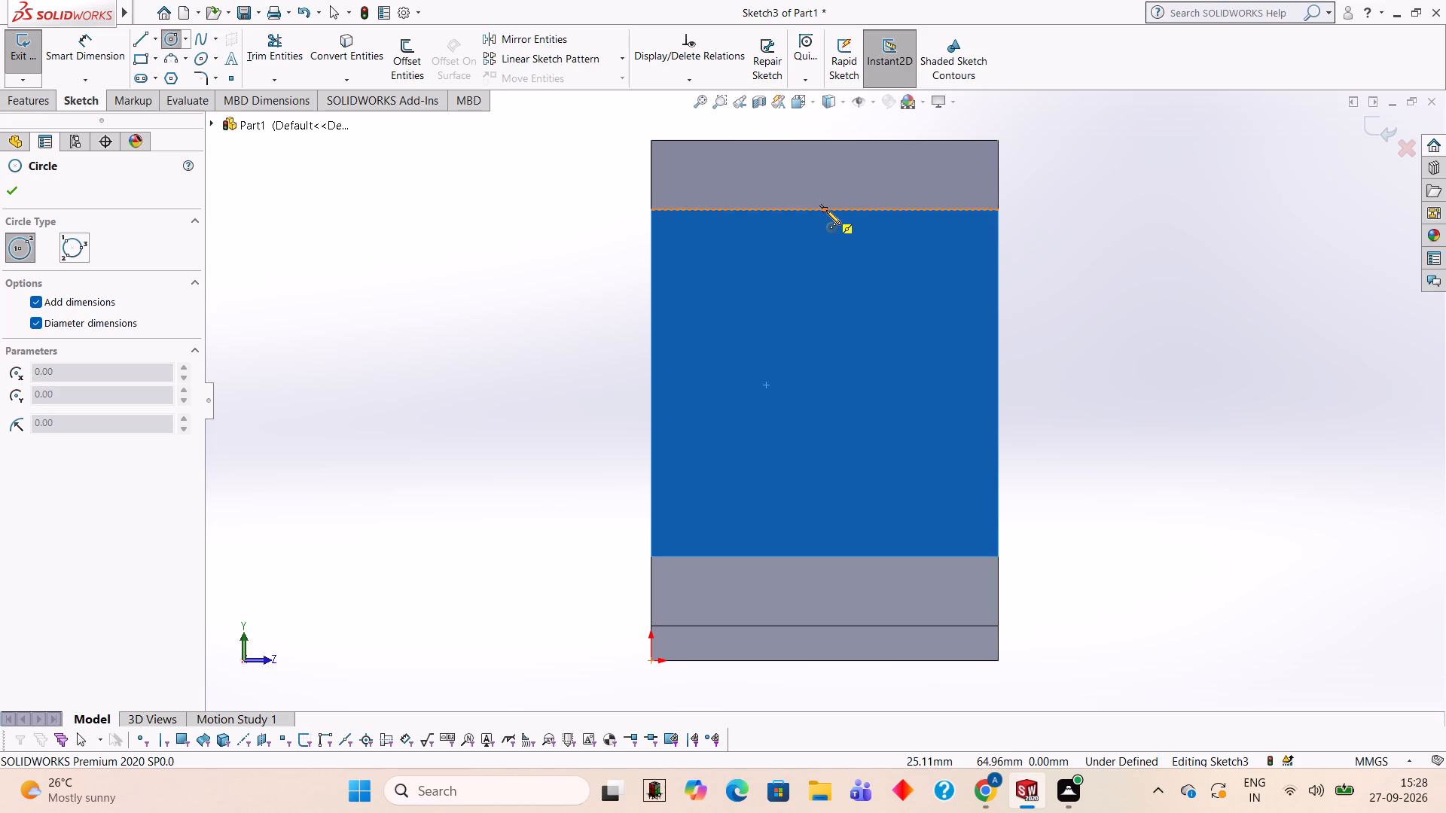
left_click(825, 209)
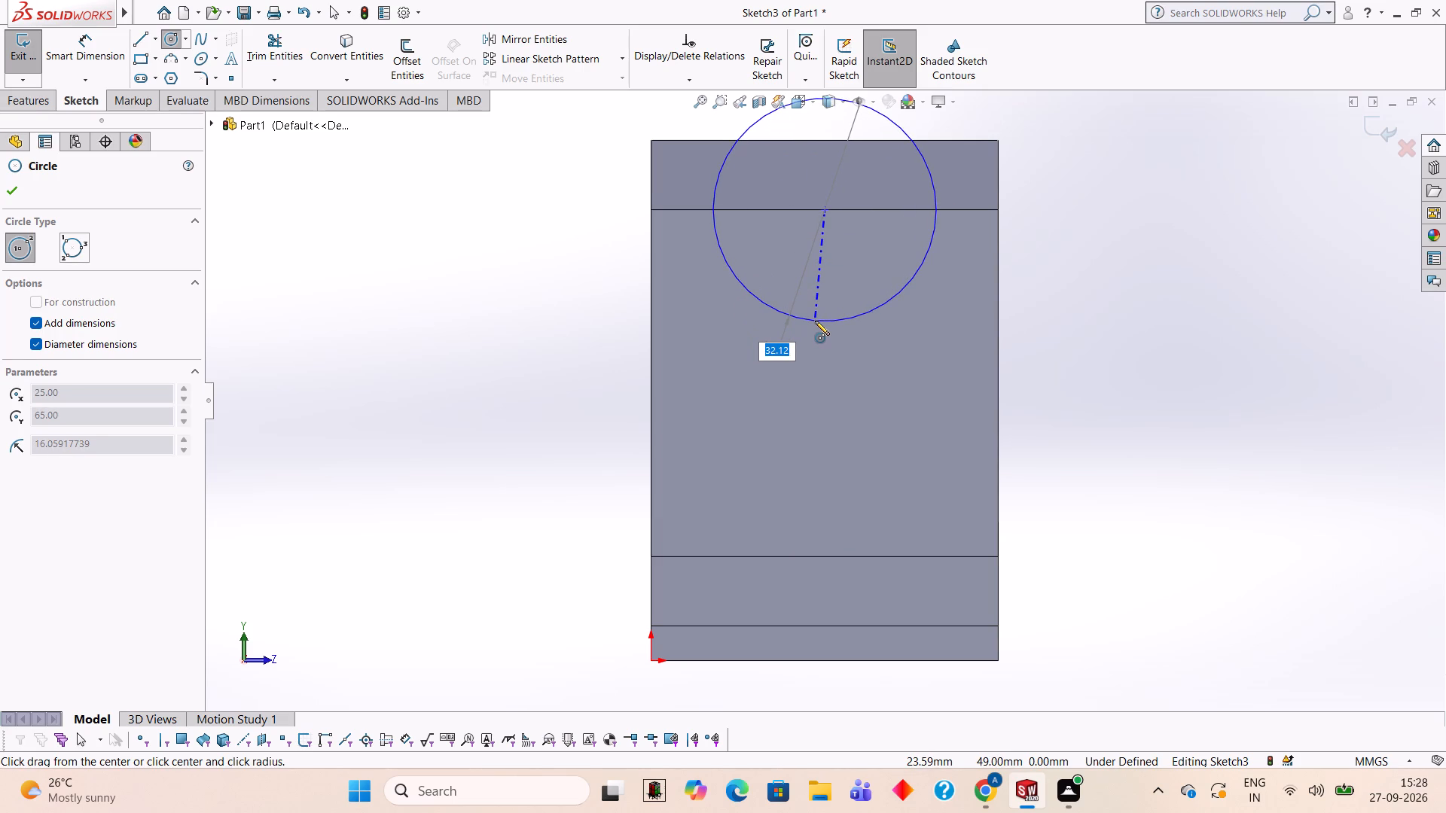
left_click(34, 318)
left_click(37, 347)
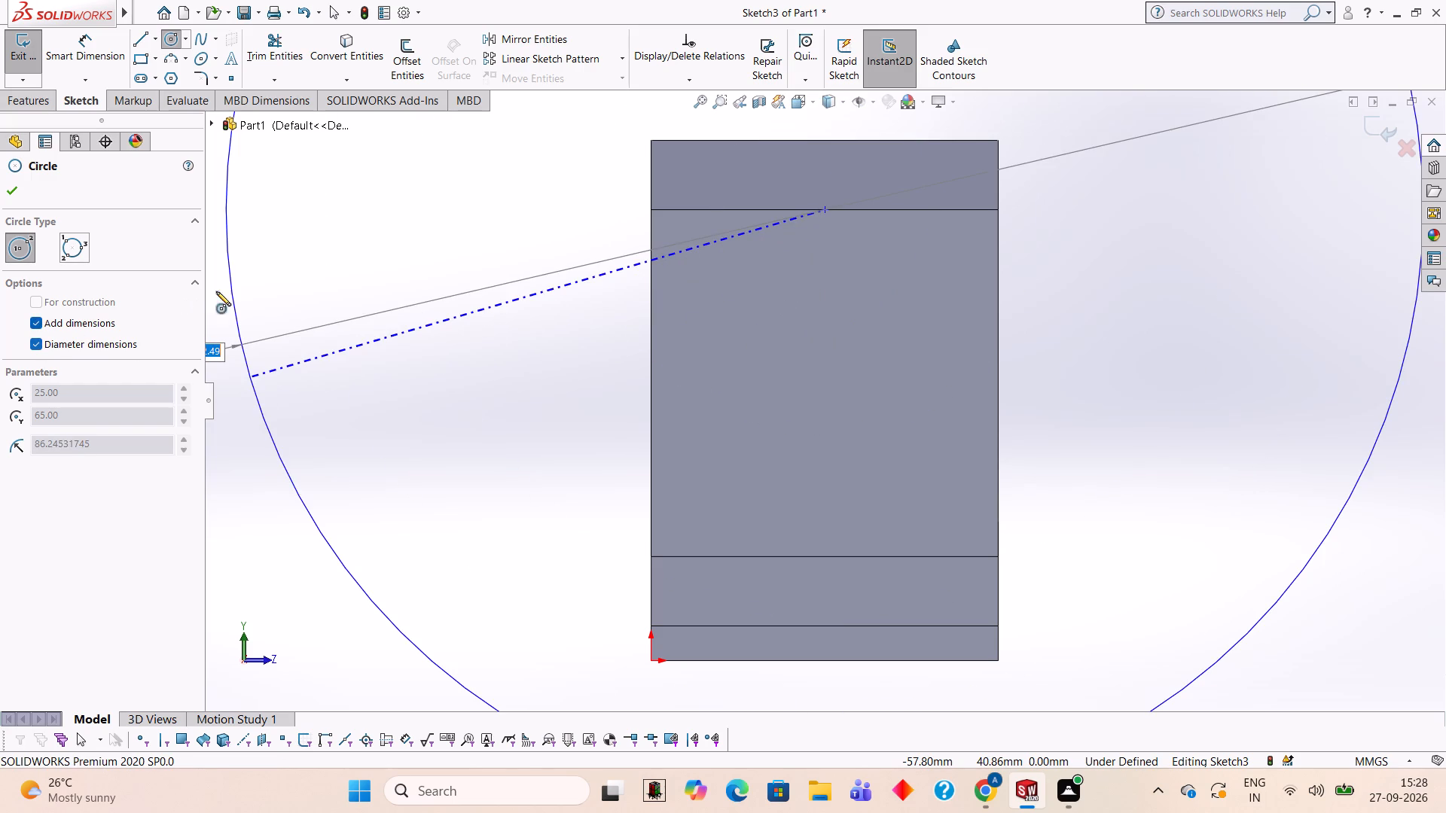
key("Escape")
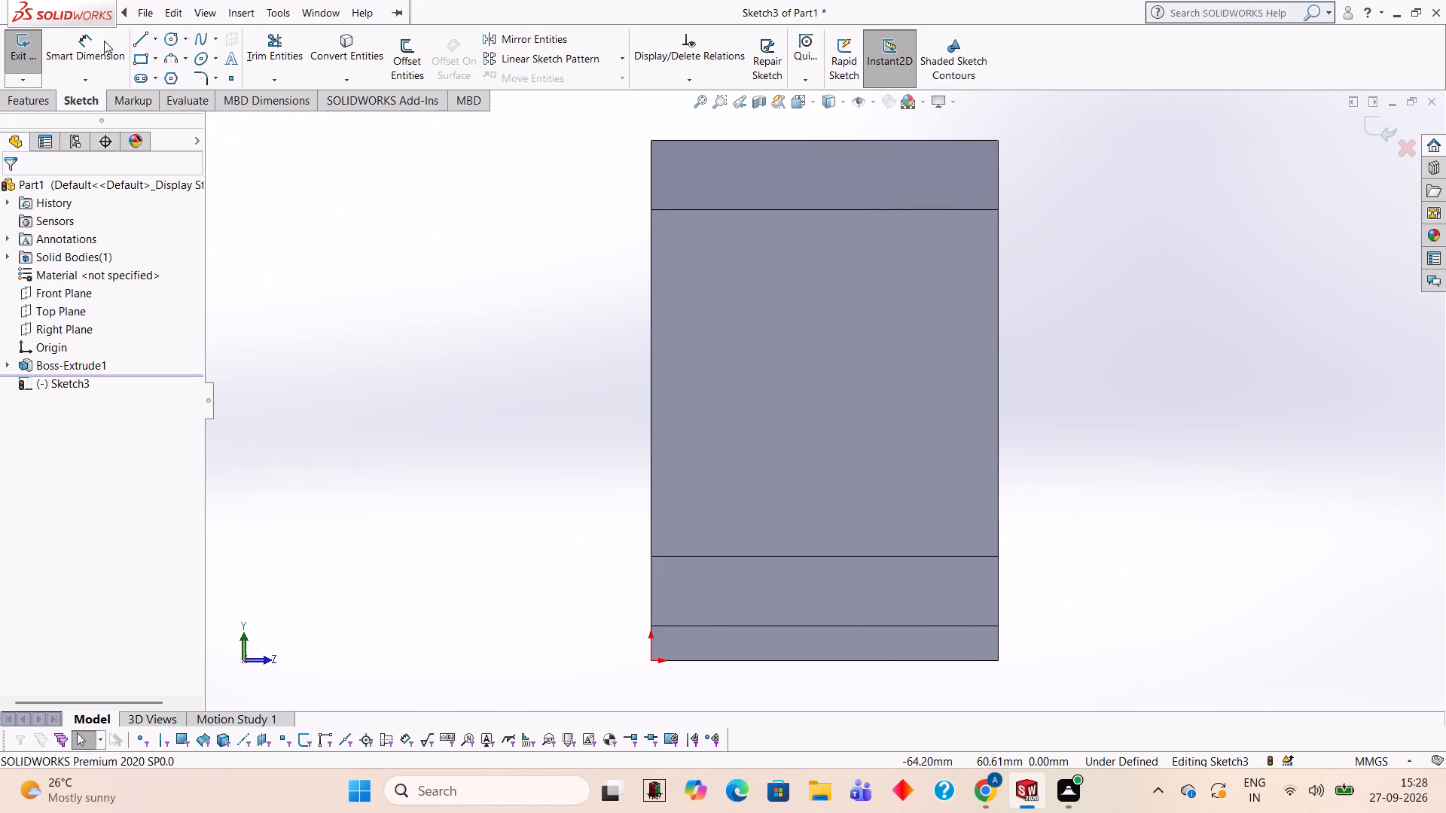
Sketch a 17 mm radius circle centred on the midpoint of the face's upper edge, with automatic dimensions turned off.
left_click(169, 41)
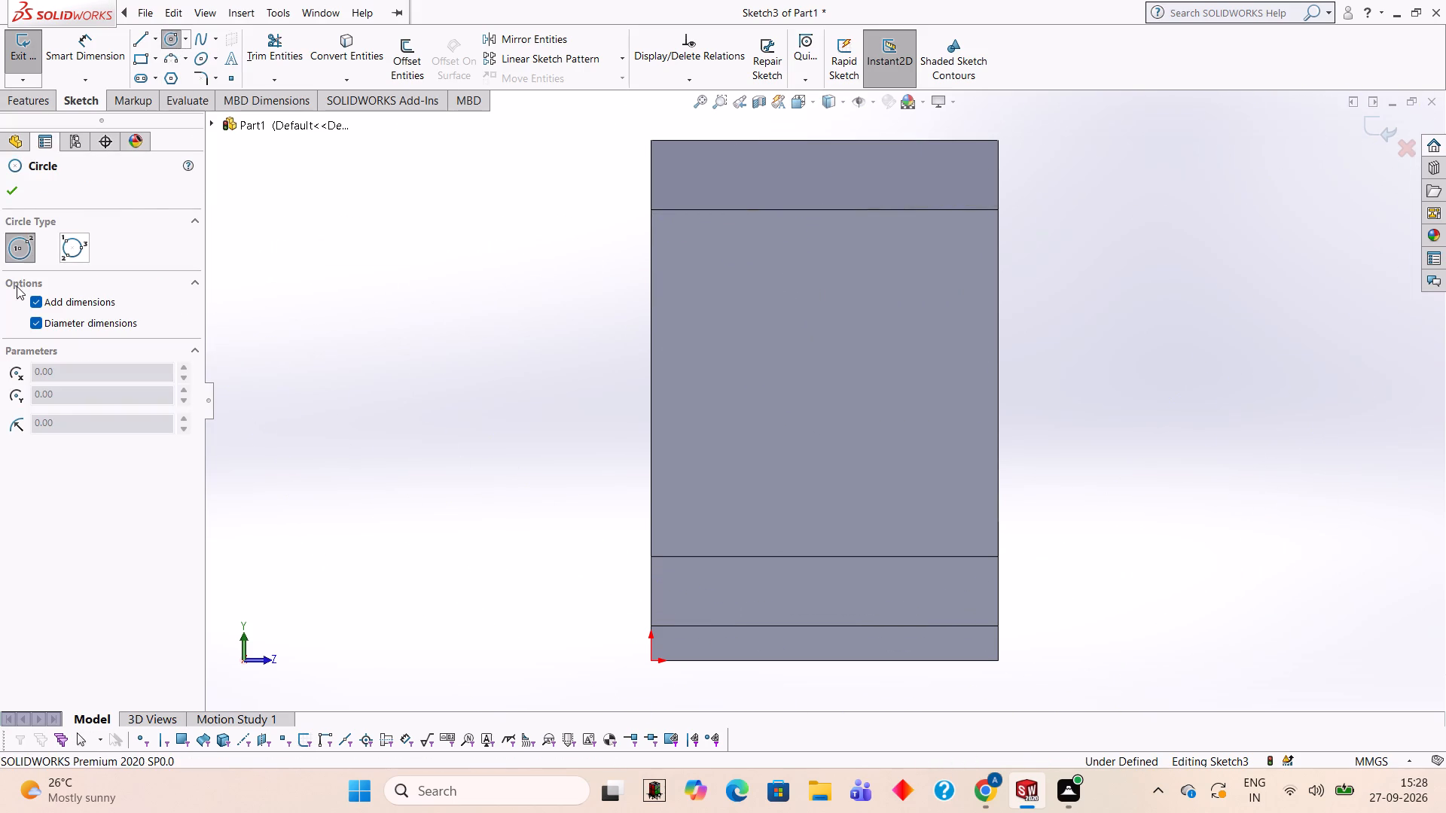
left_click_drag(32, 299, 38, 291)
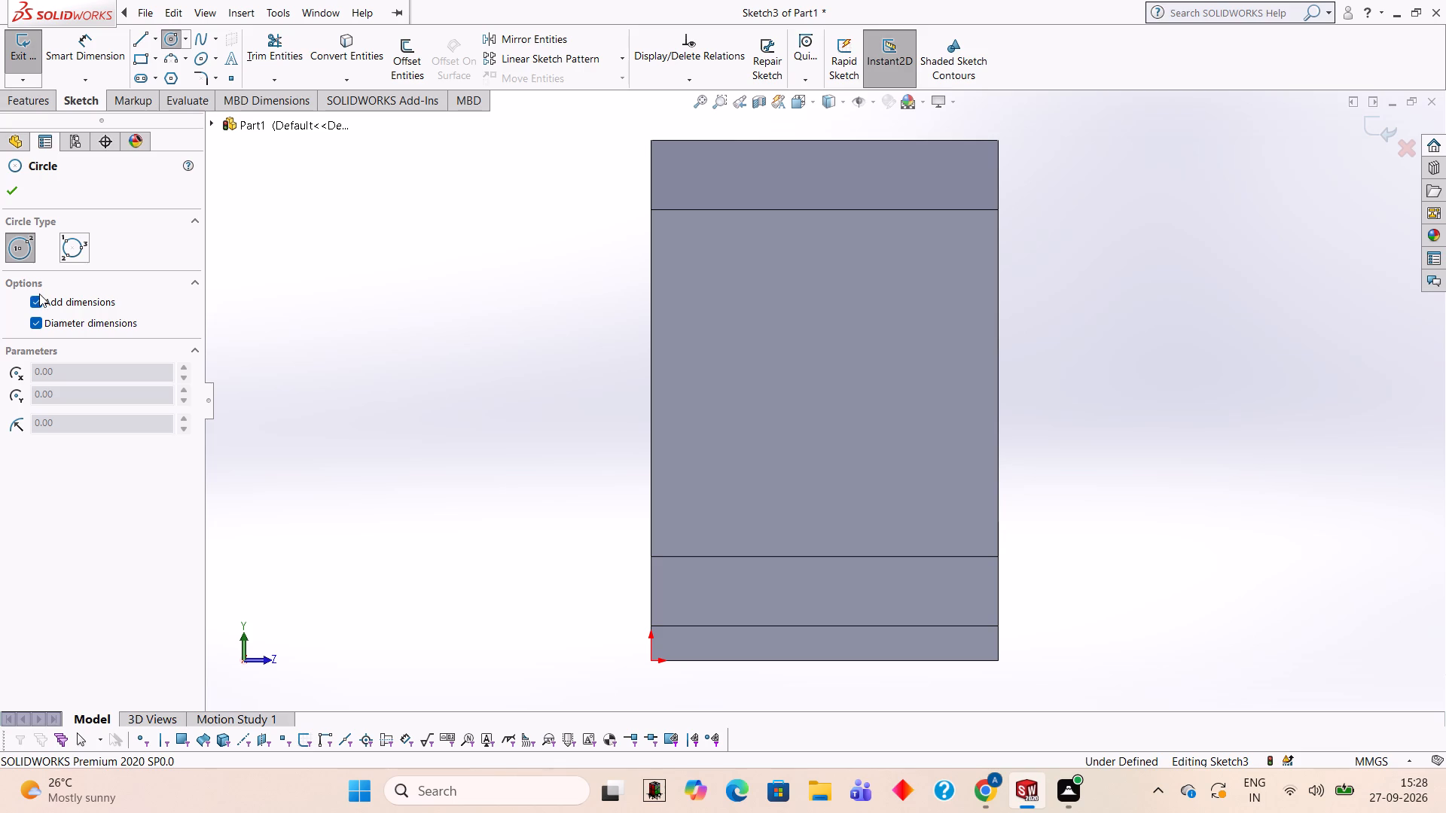
left_click(36, 297)
left_click(36, 318)
left_click(825, 208)
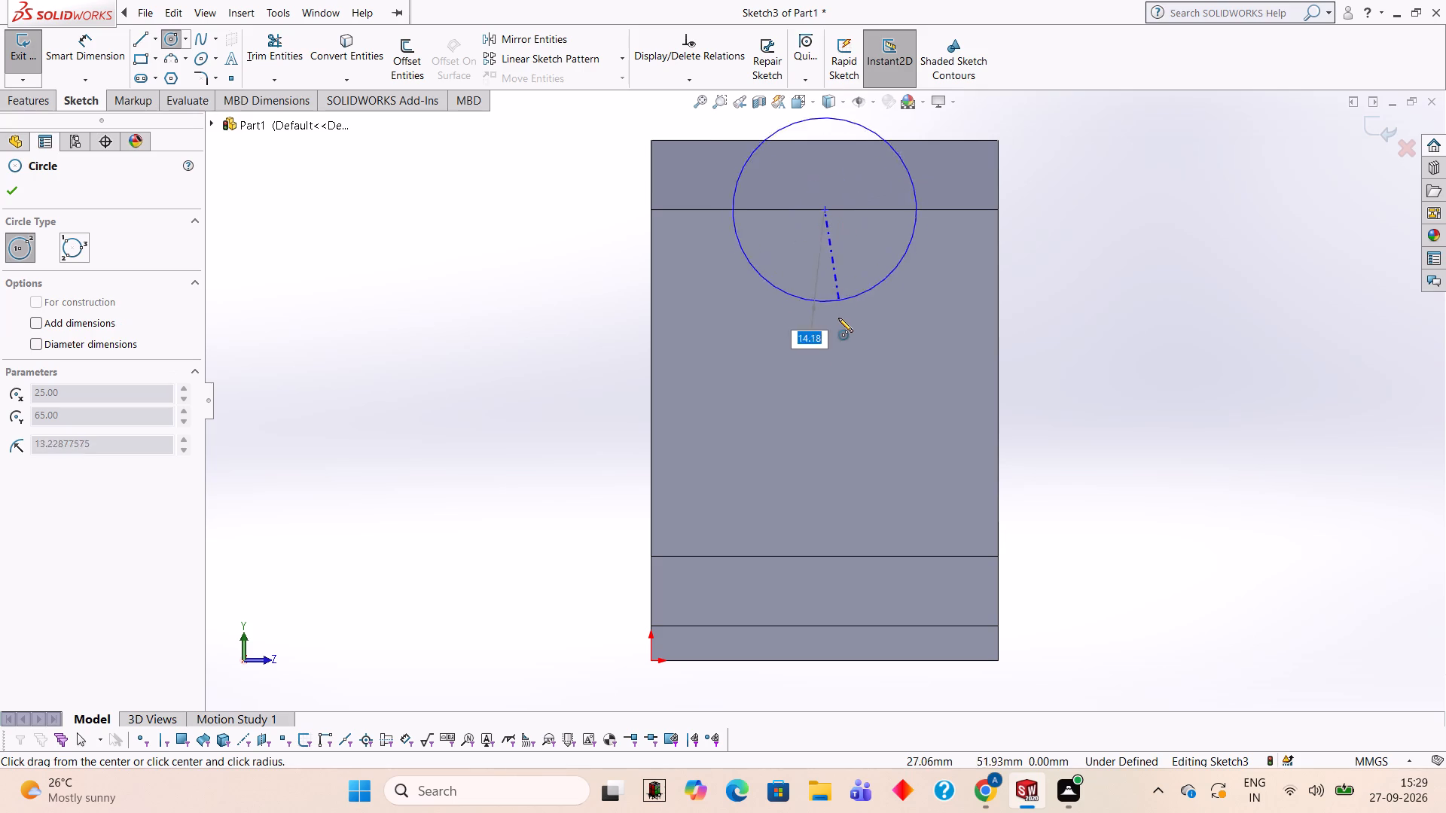
type("17")
key("Return")
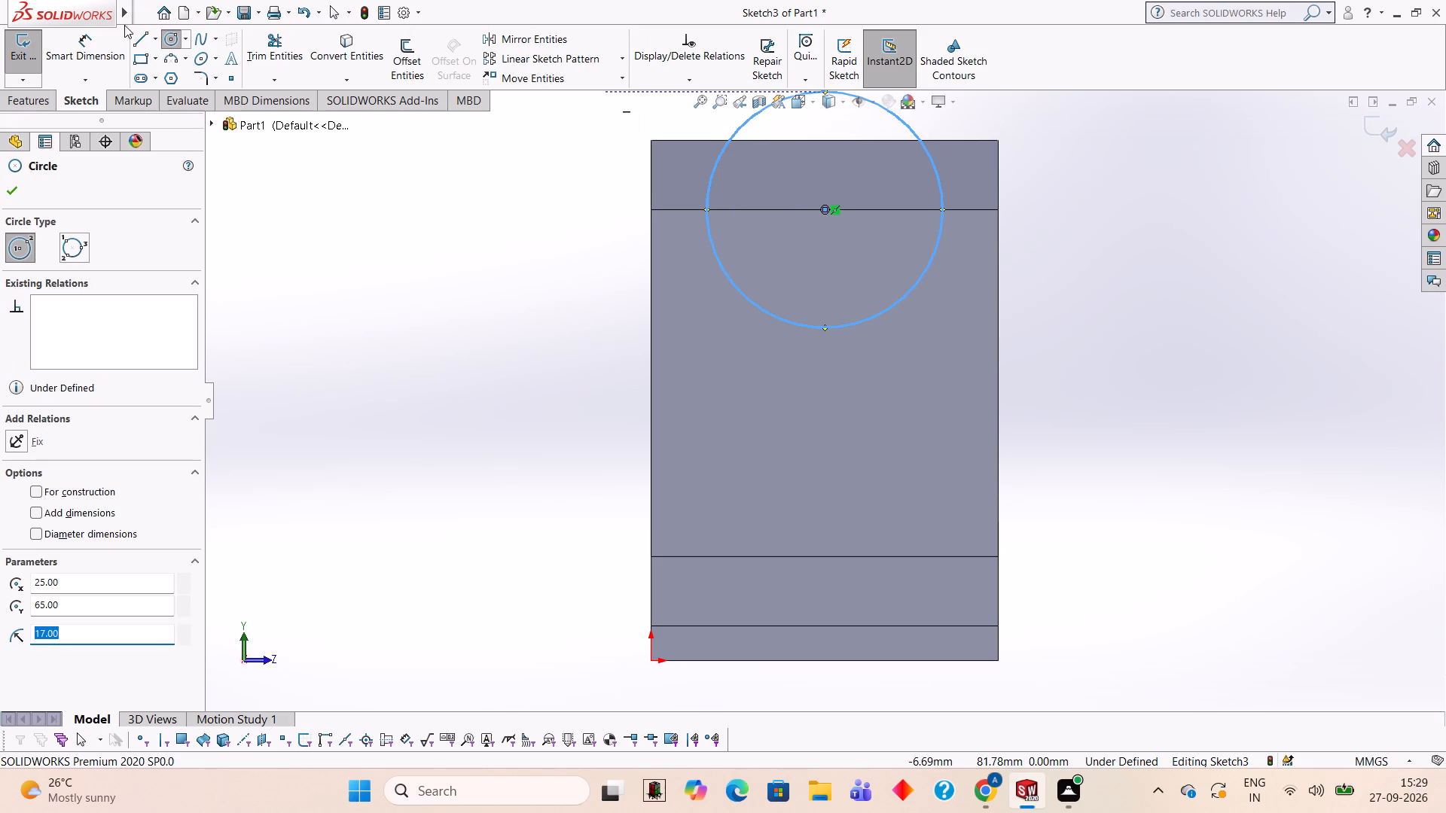
Draw a horizontal line across the circle's diameter and trim away the upper arc to leave a closed lower semicircle.
left_click(144, 33)
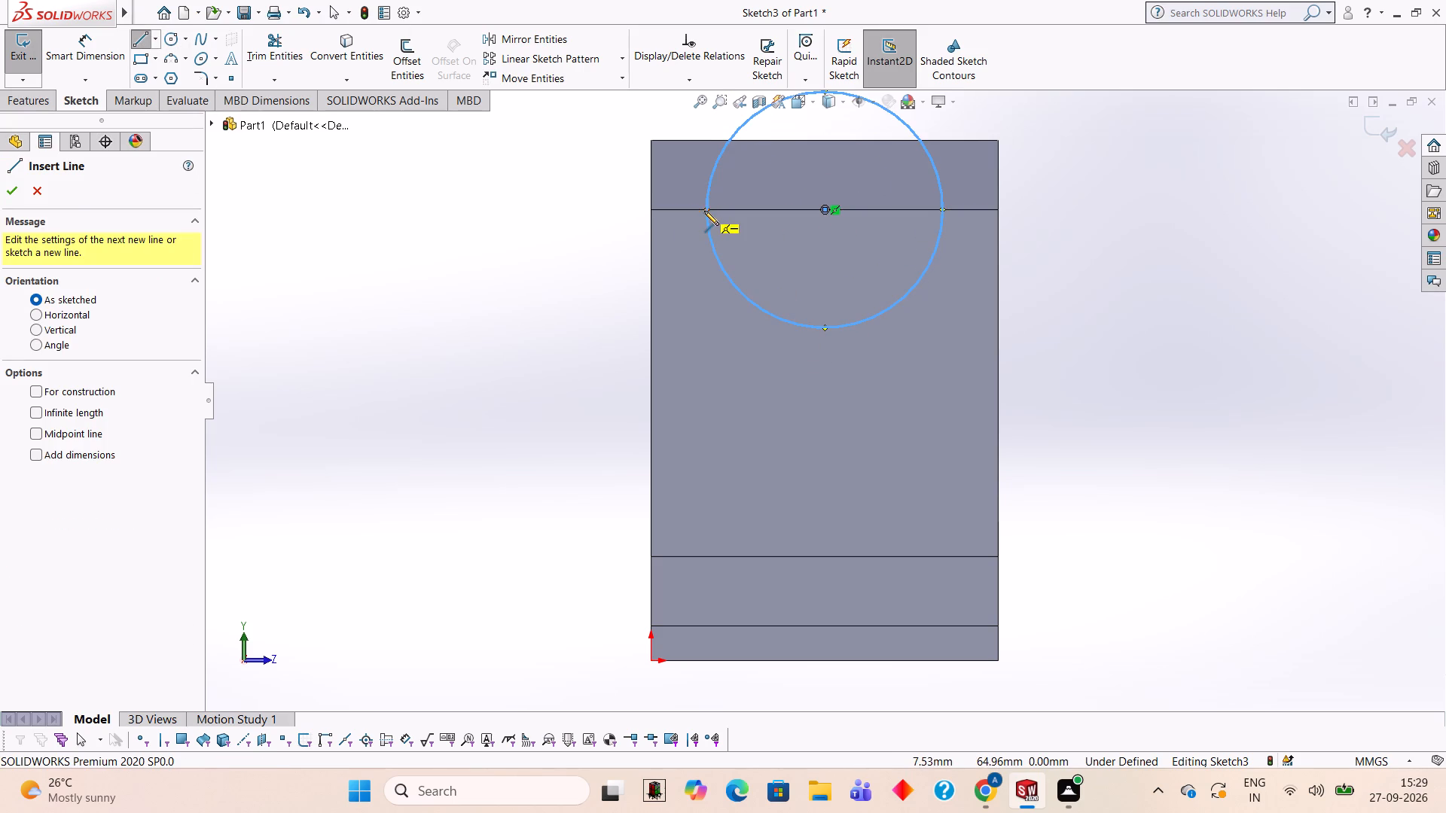
left_click(706, 209)
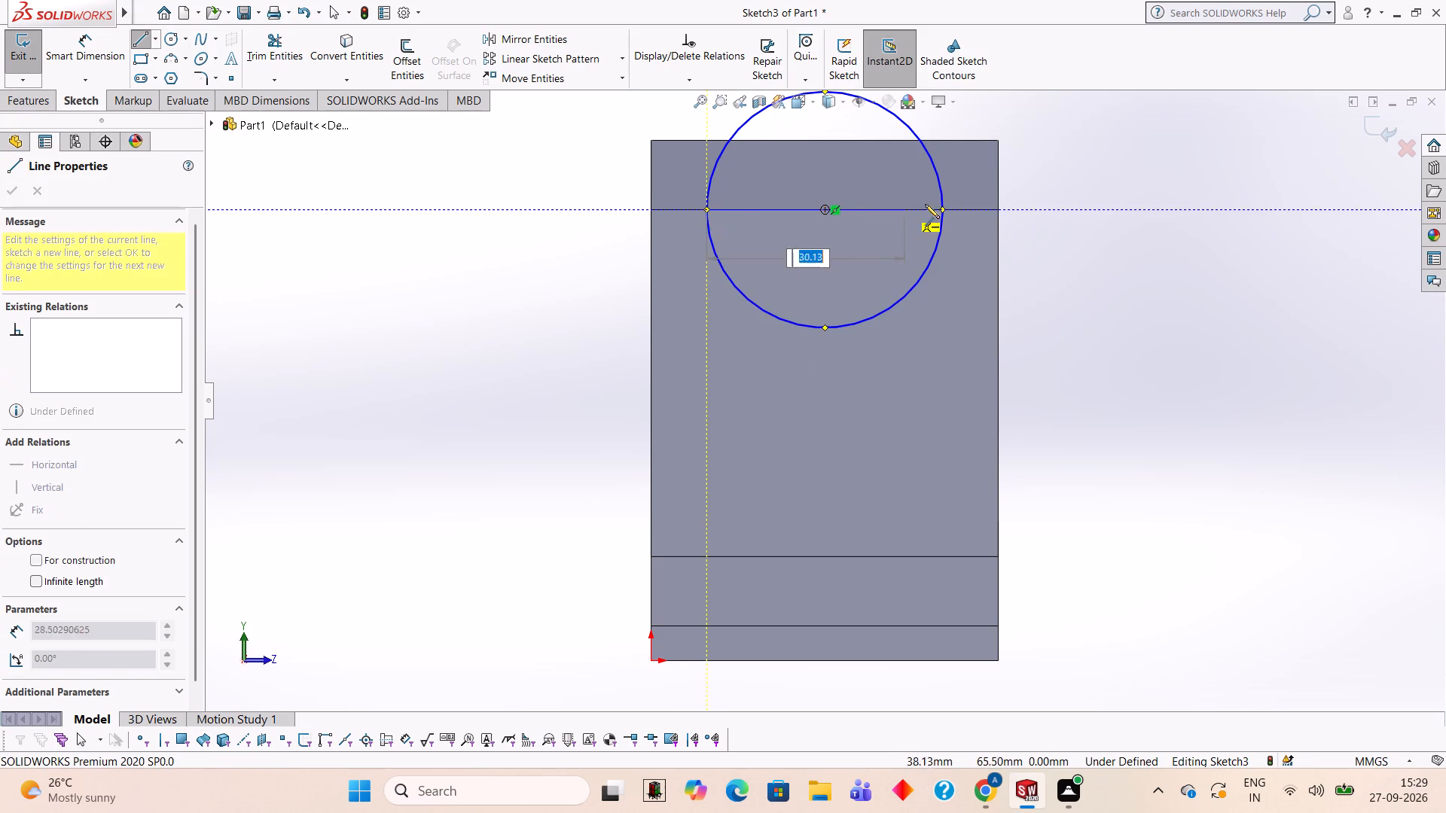
left_click(942, 210)
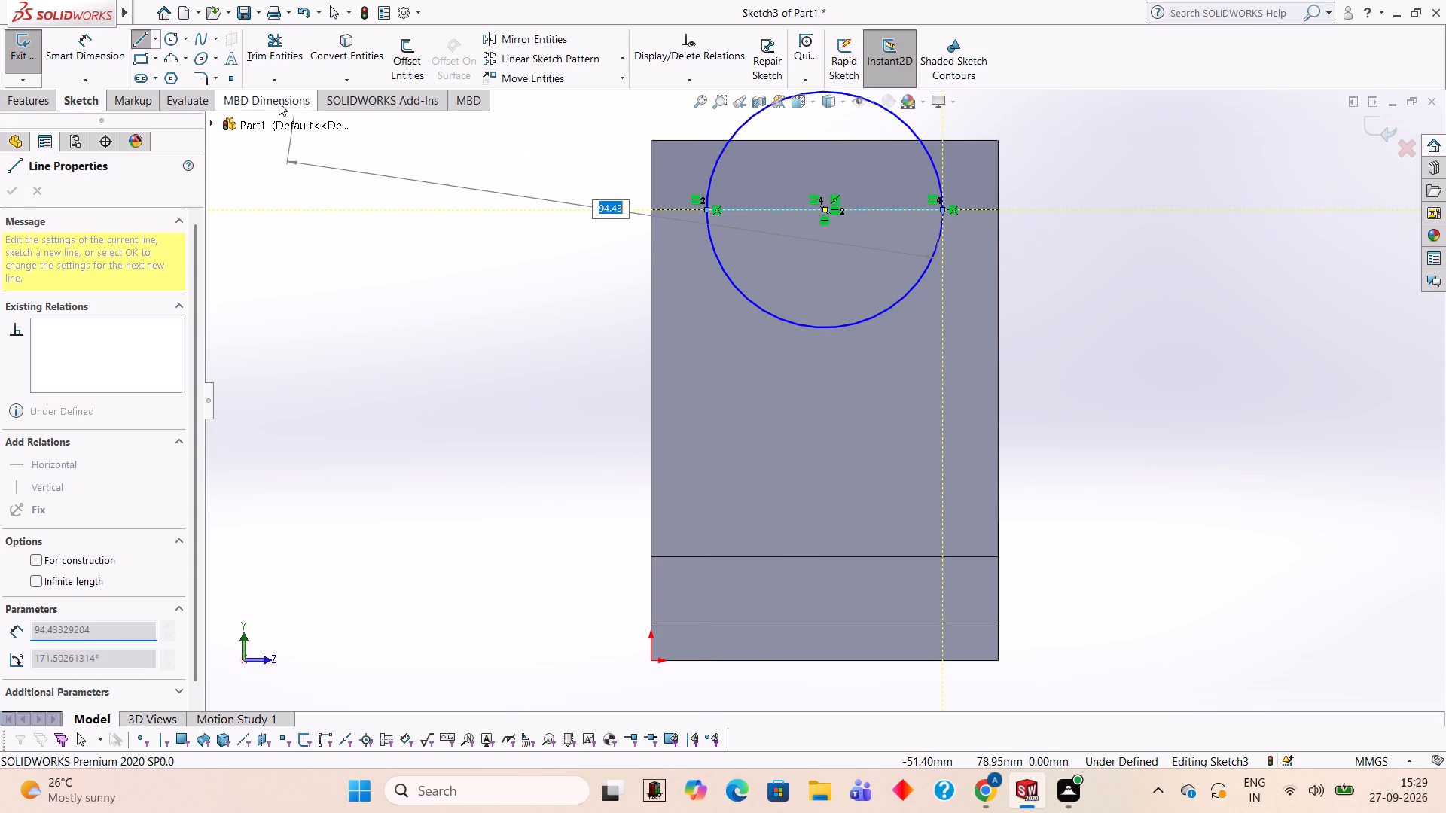
left_click(289, 37)
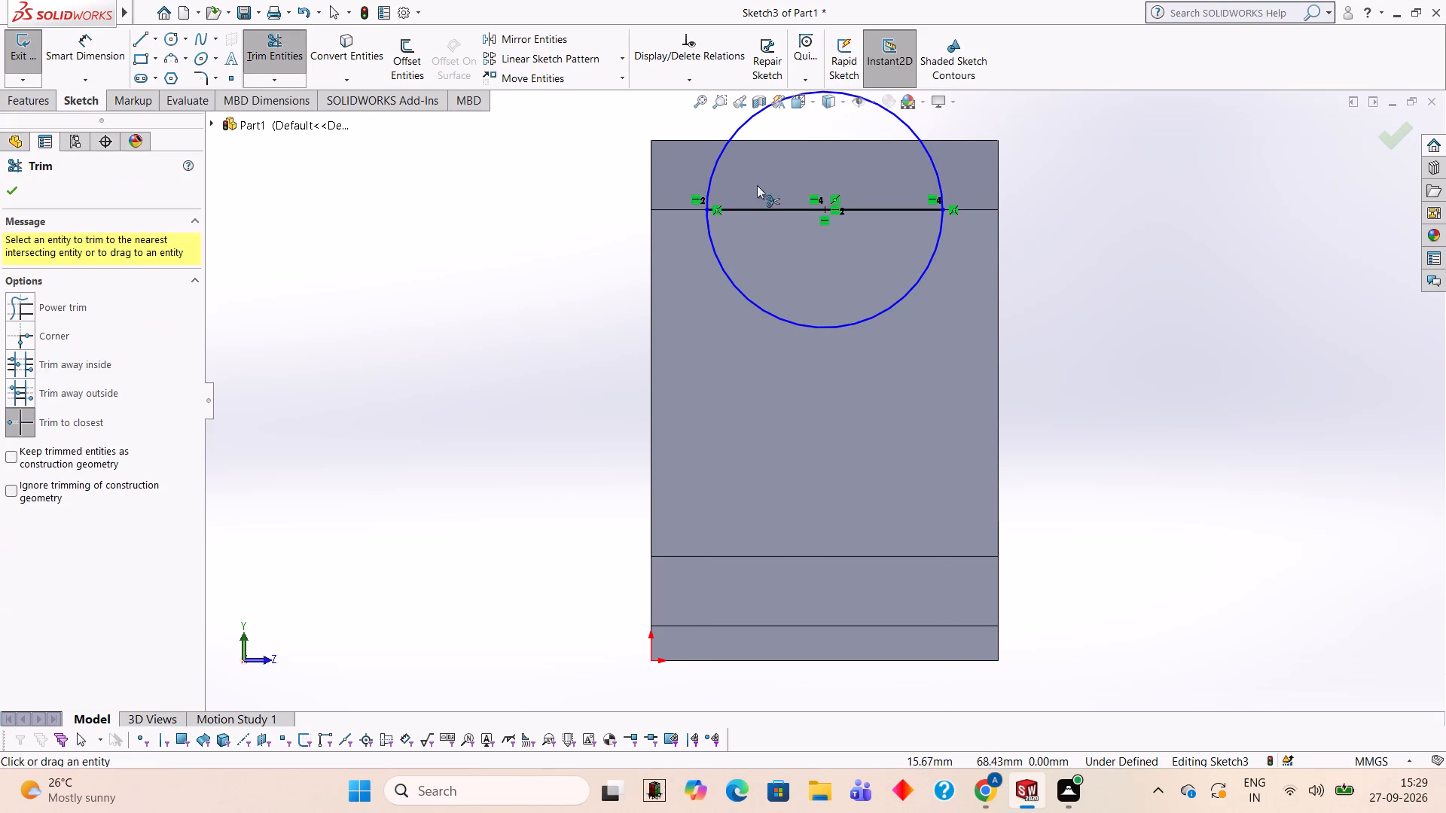
left_click(723, 153)
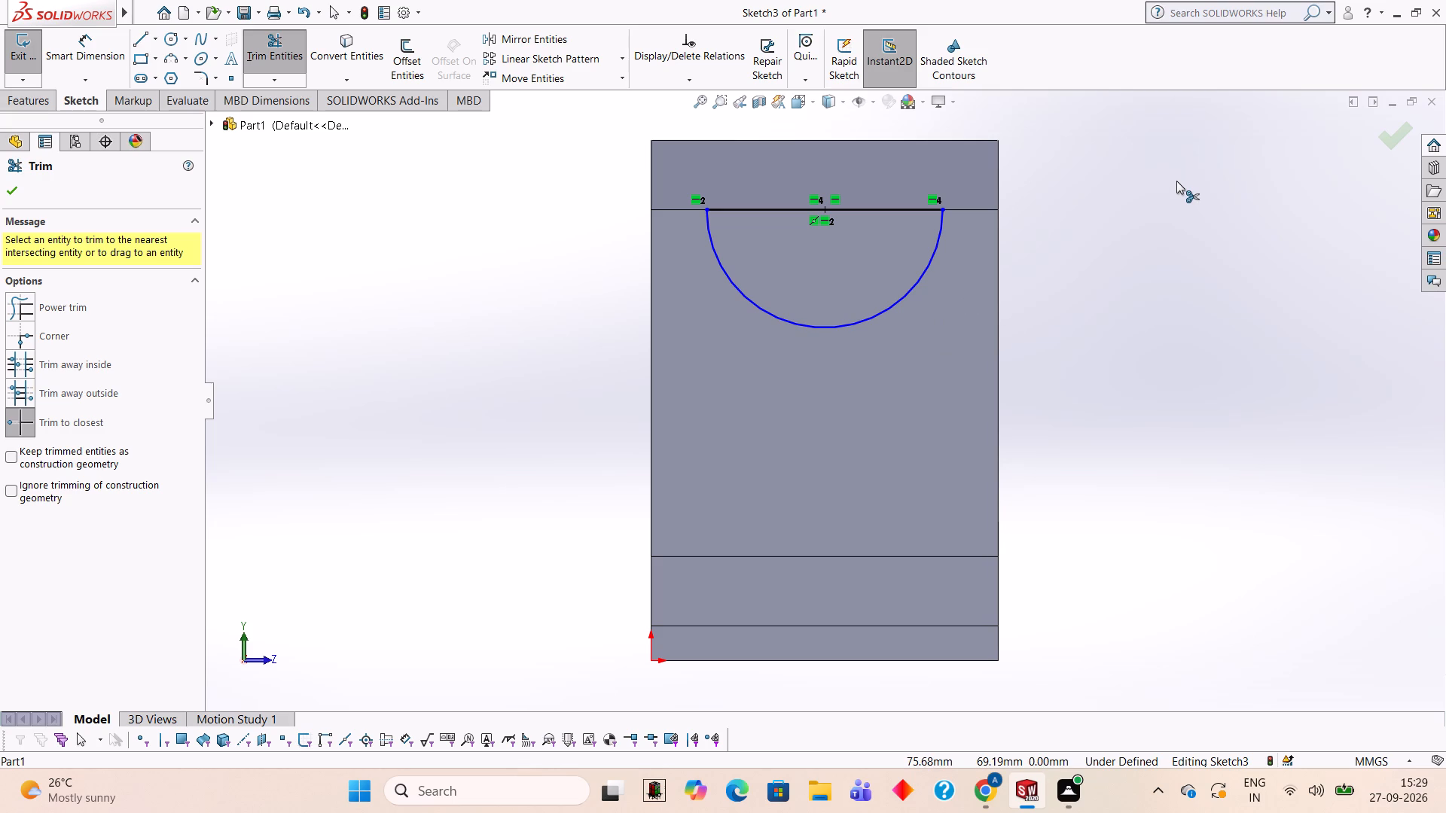
Cut the semicircle into the left side as a blind extruded cut 10 mm deep.
middle_click_drag(1176, 195, 1025, 224)
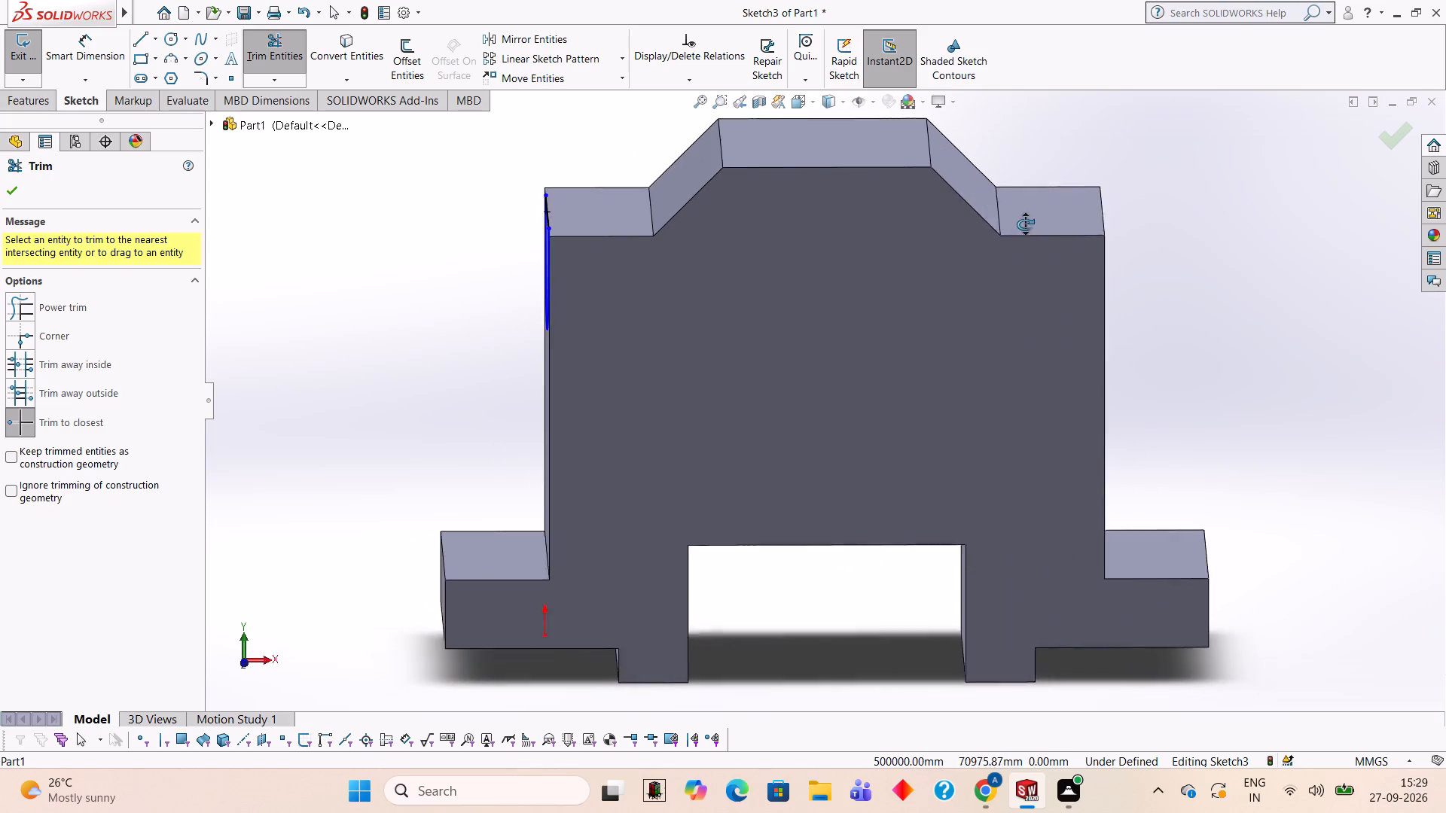
middle_click_drag(1025, 224, 1025, 224)
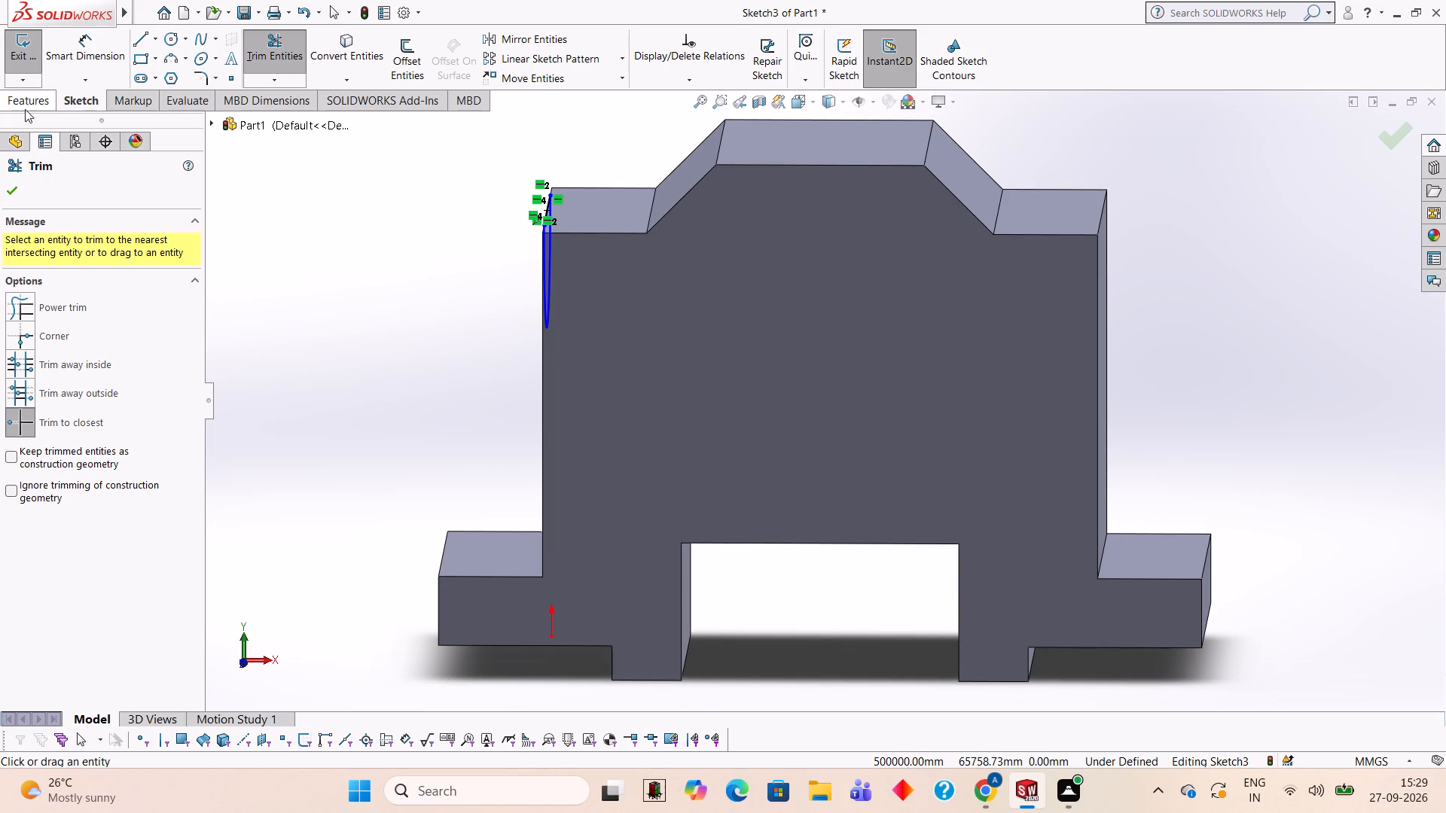
left_click(26, 107)
left_click(245, 58)
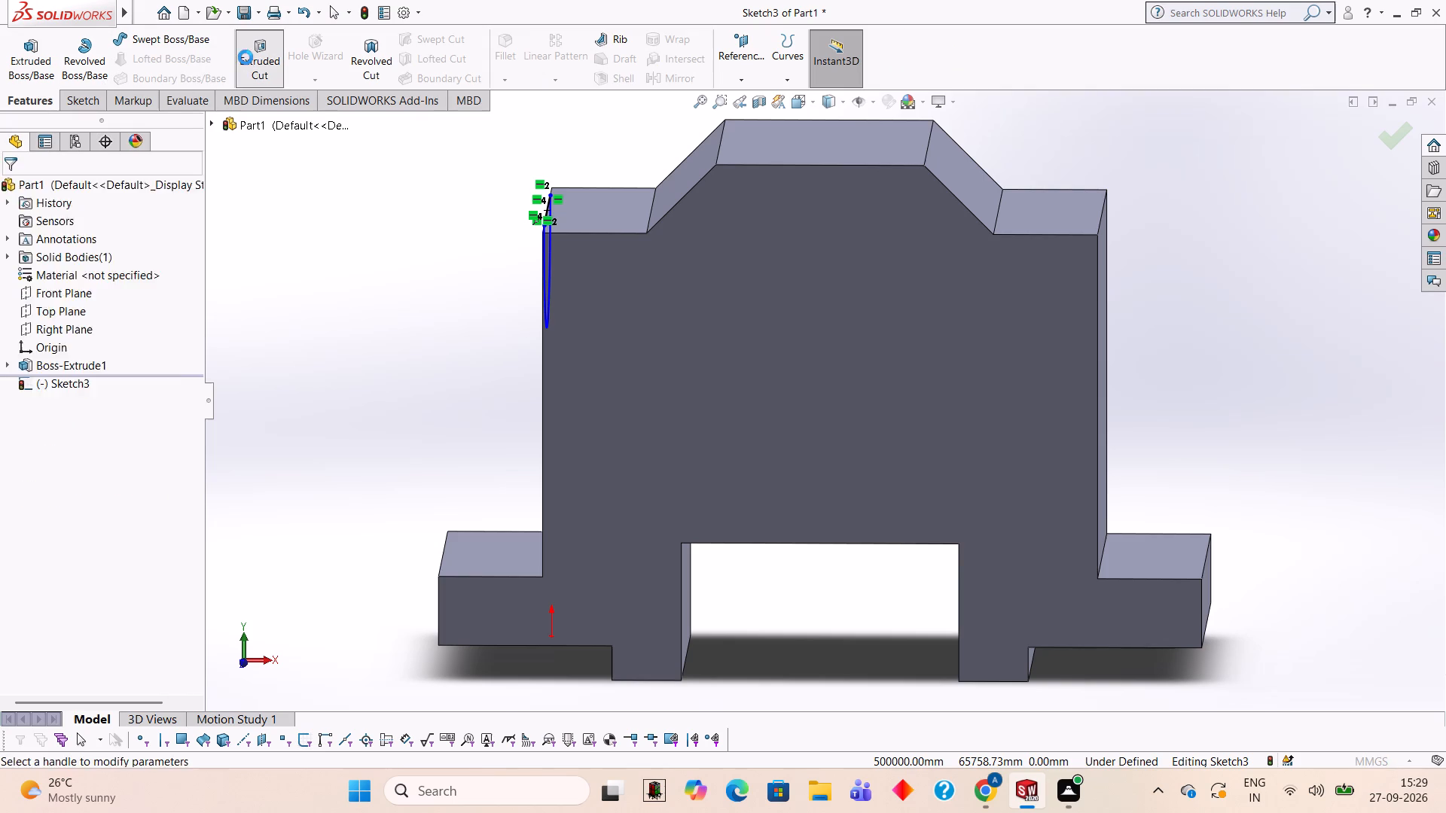
type("10")
key("Return")
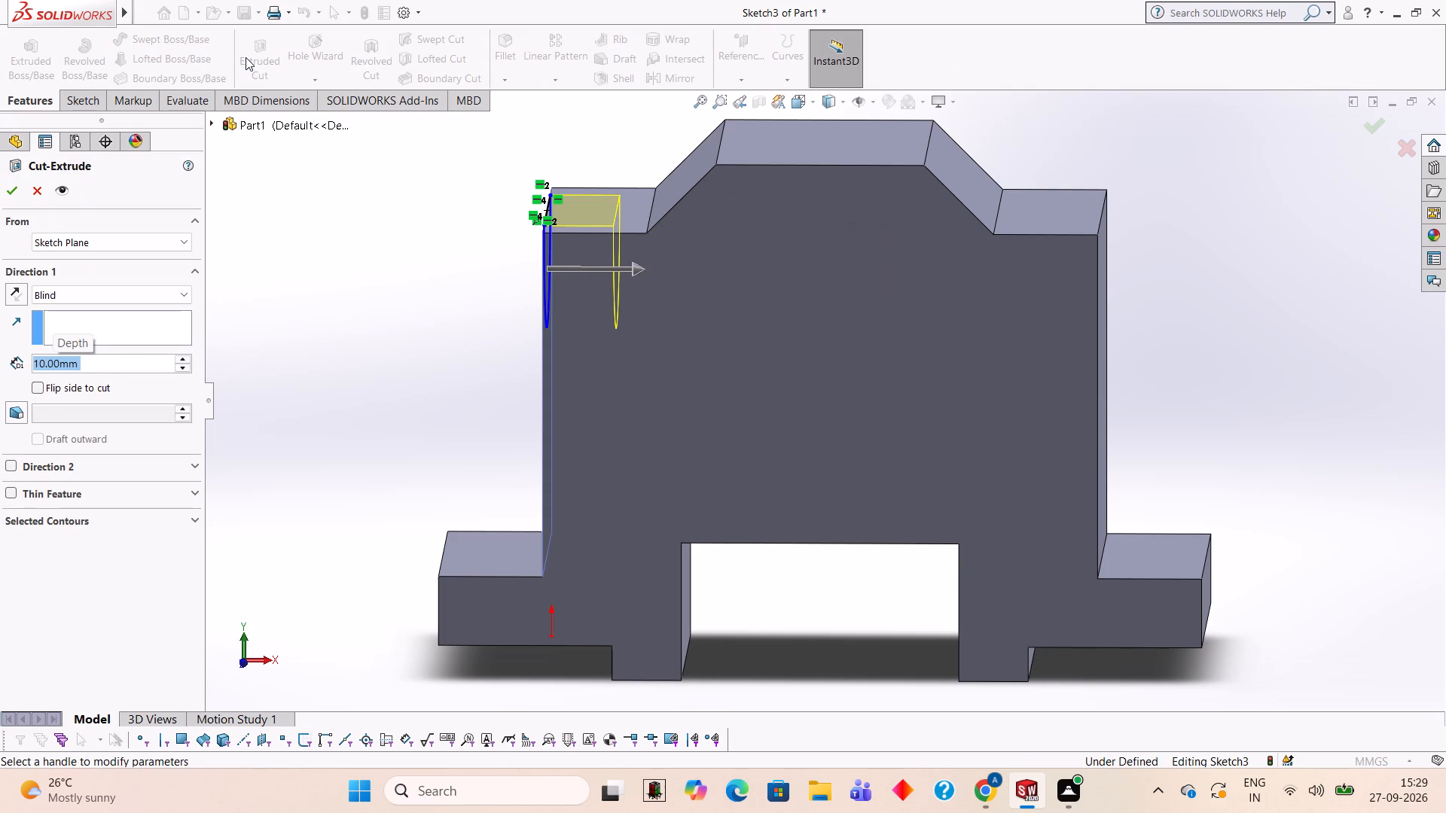
left_click(21, 198)
left_click(334, 247)
Start a new sketch on the opposite, right vertical side face of the body, viewed face-on.
middle_click_drag(343, 245, 407, 384)
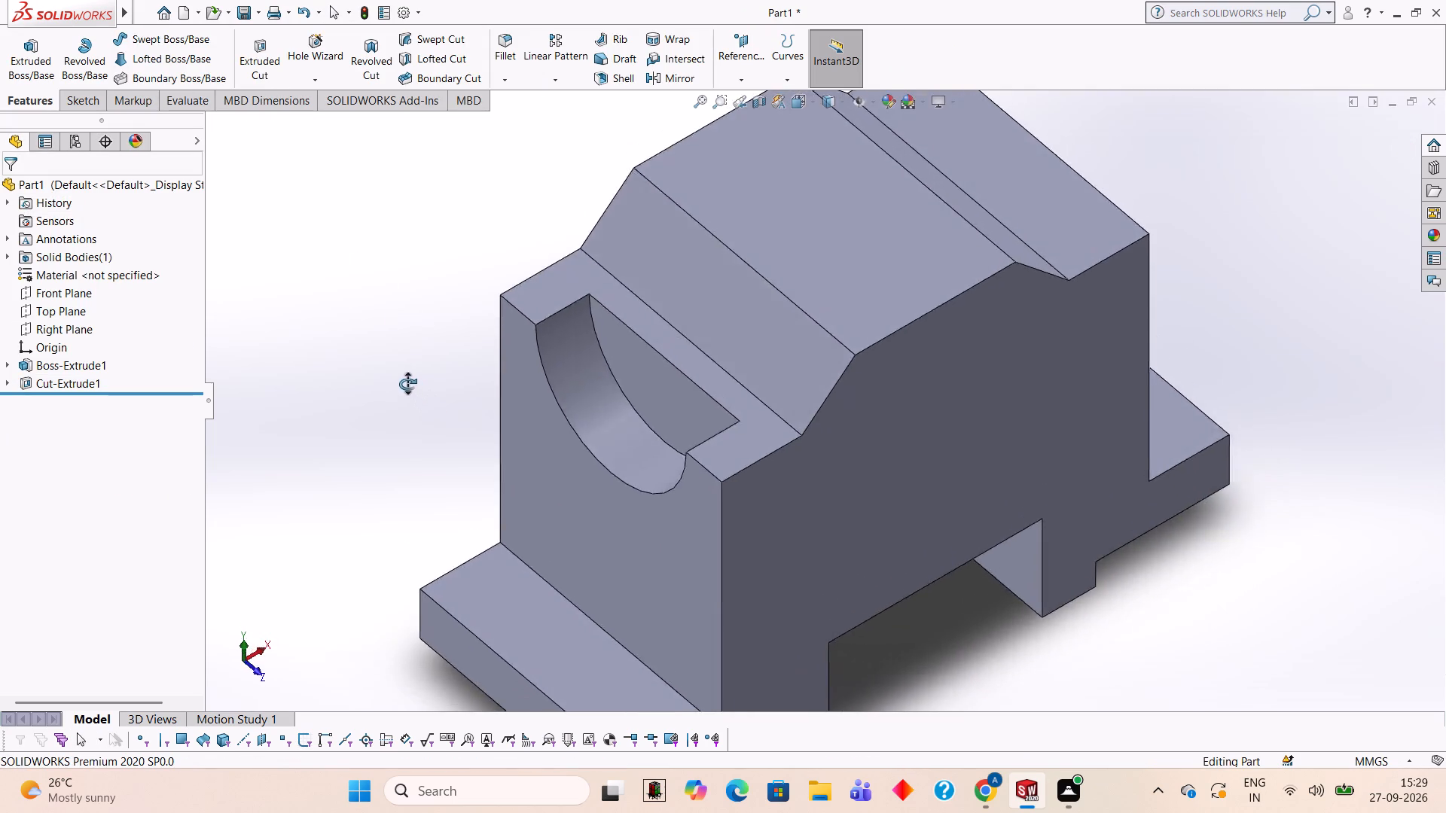
middle_click_drag(407, 384, 340, 294)
middle_click_drag(1218, 295, 1102, 260)
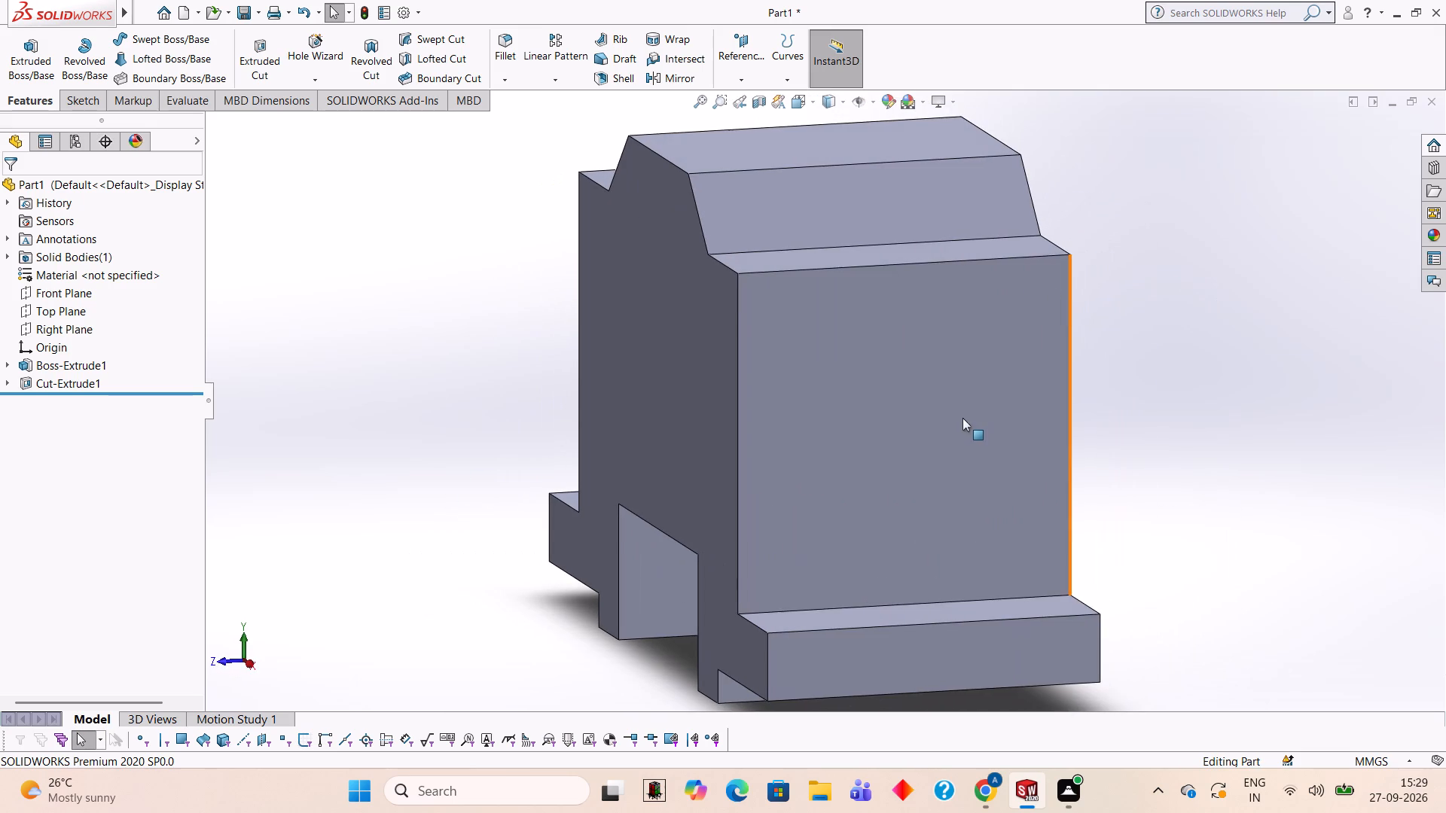
left_click(964, 414)
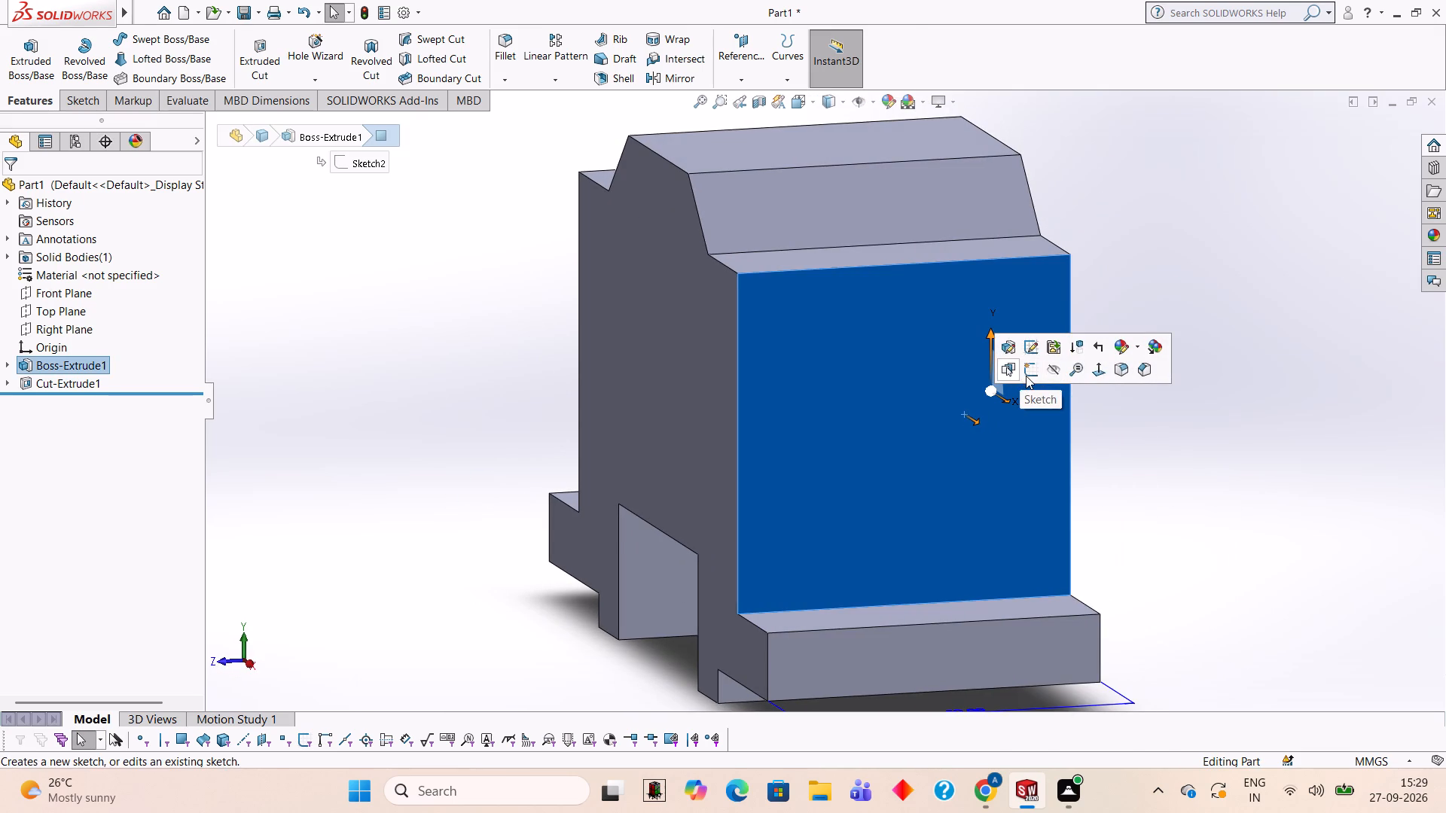
left_click(1026, 376)
key("ctrl+8")
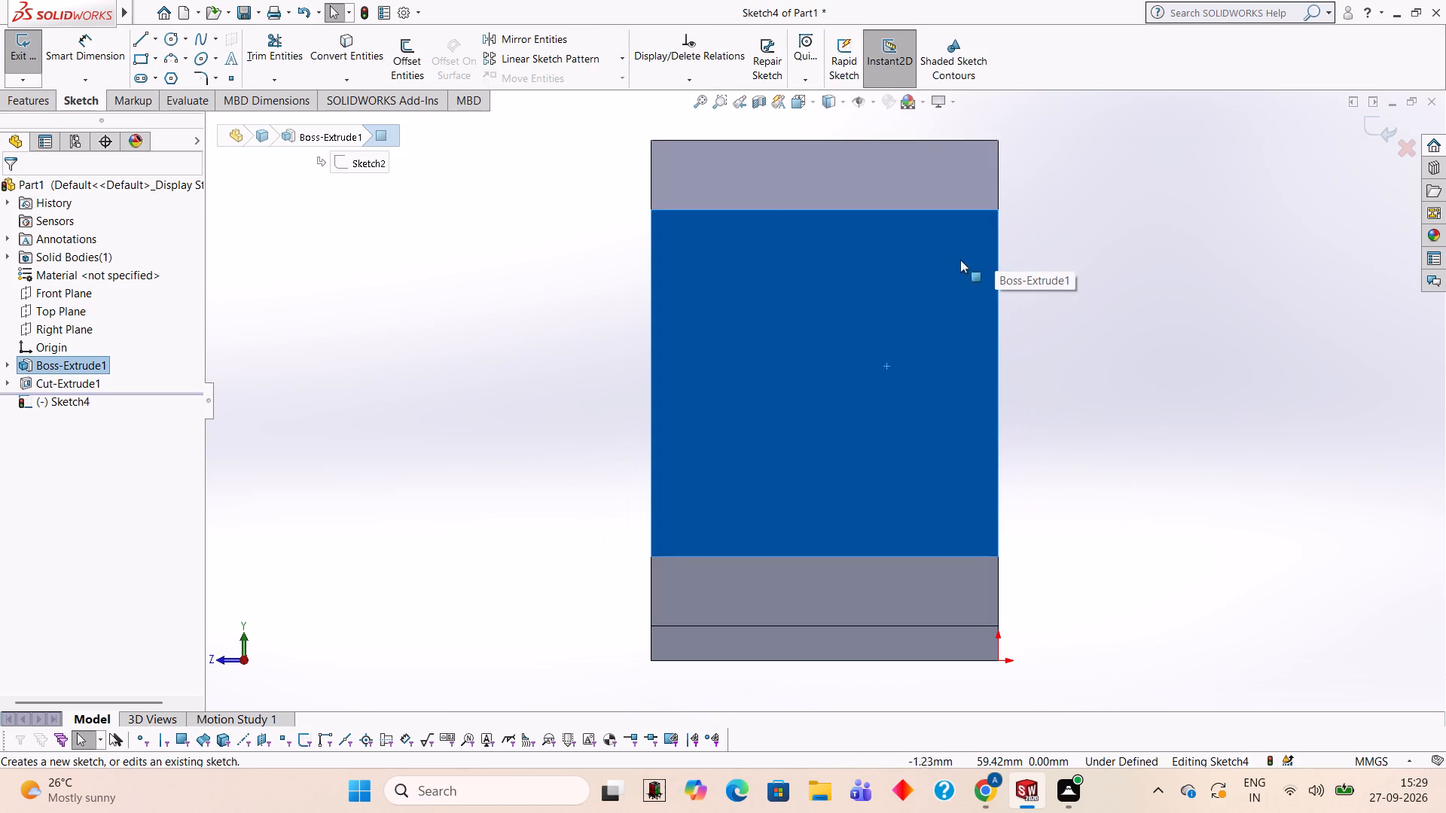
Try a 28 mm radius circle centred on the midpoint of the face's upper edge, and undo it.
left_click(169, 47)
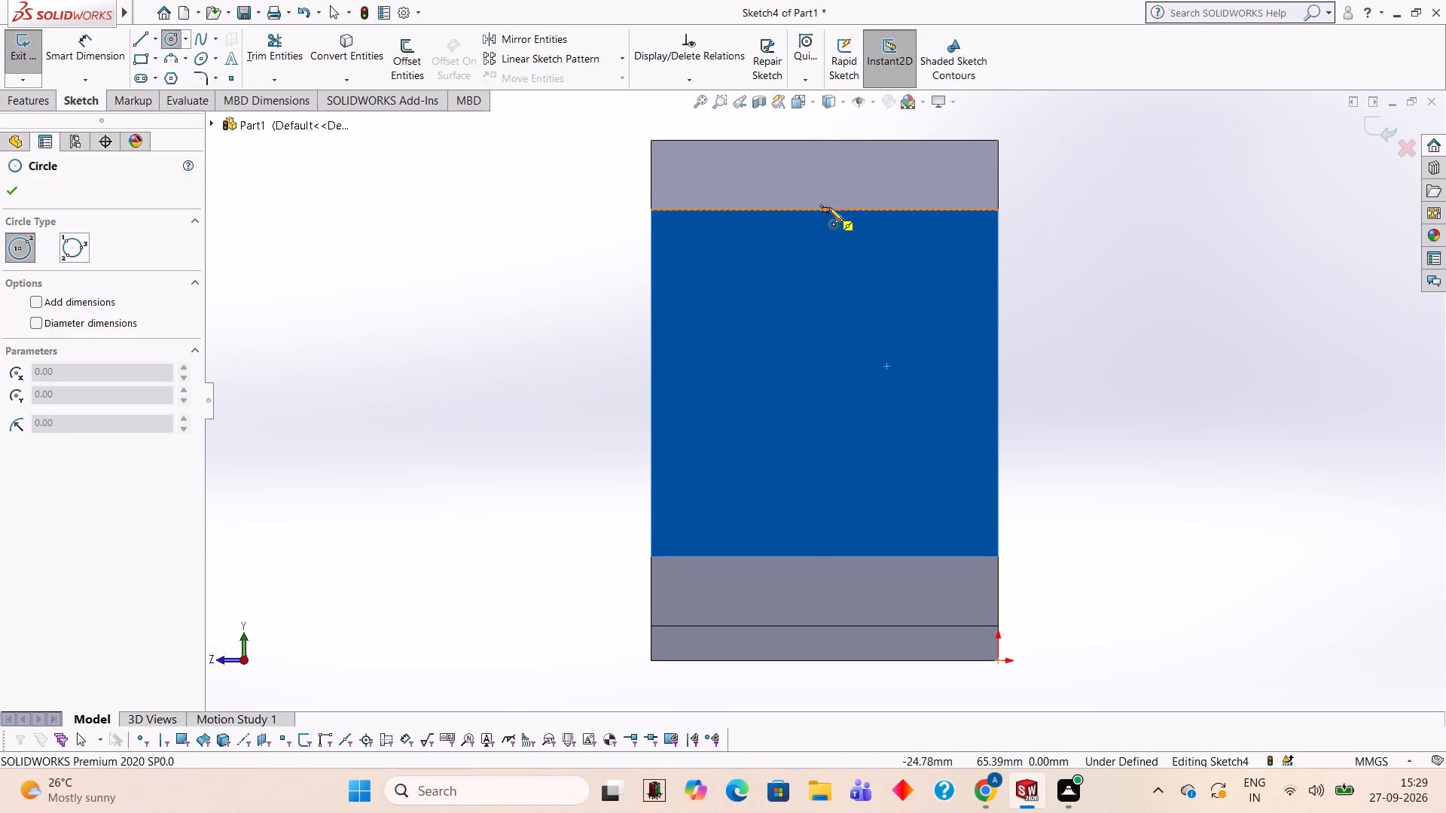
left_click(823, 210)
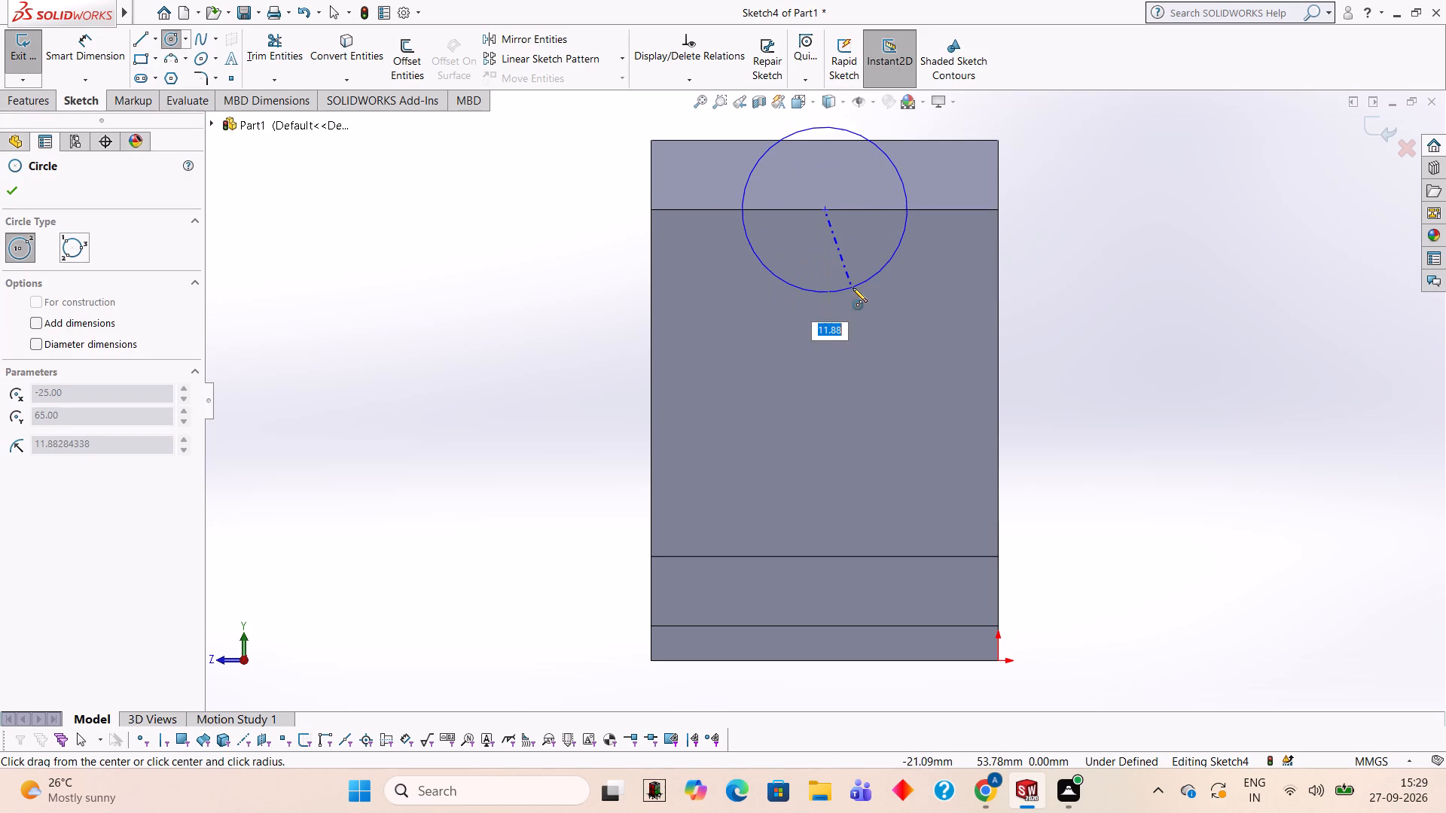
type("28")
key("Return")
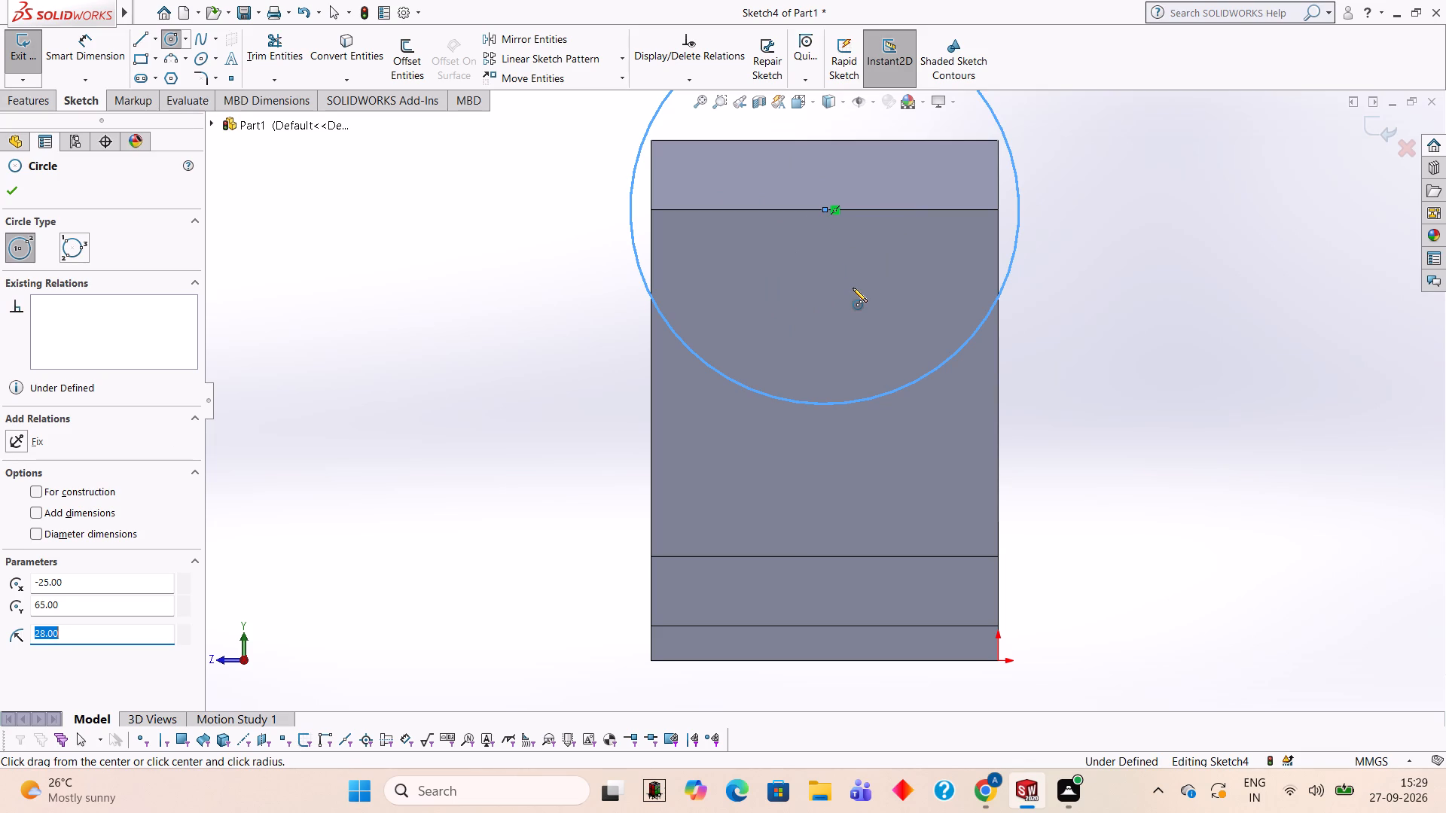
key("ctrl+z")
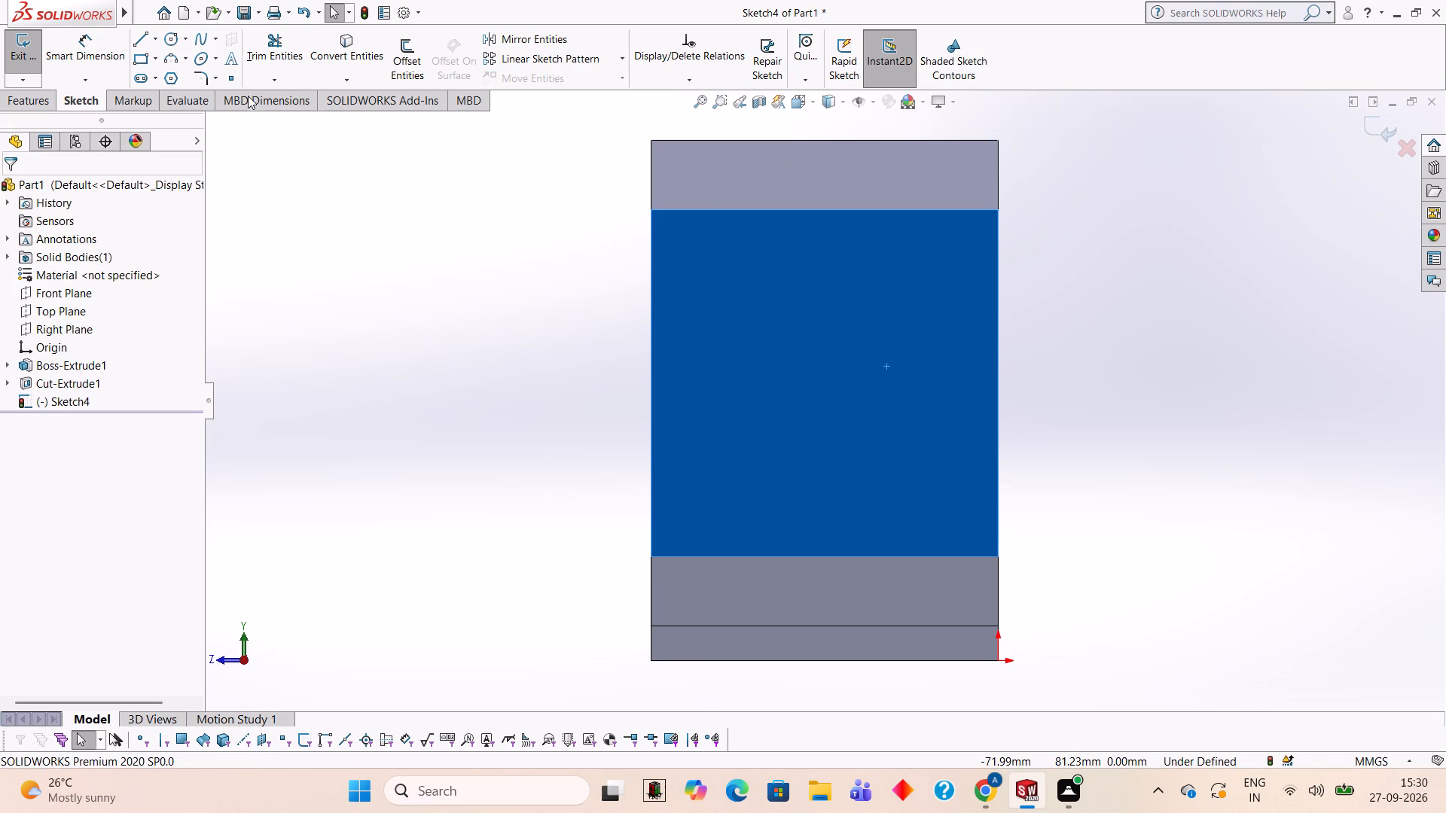
Sketch a 17 mm radius circle centred on the midpoint of the right face's upper edge.
left_click(168, 47)
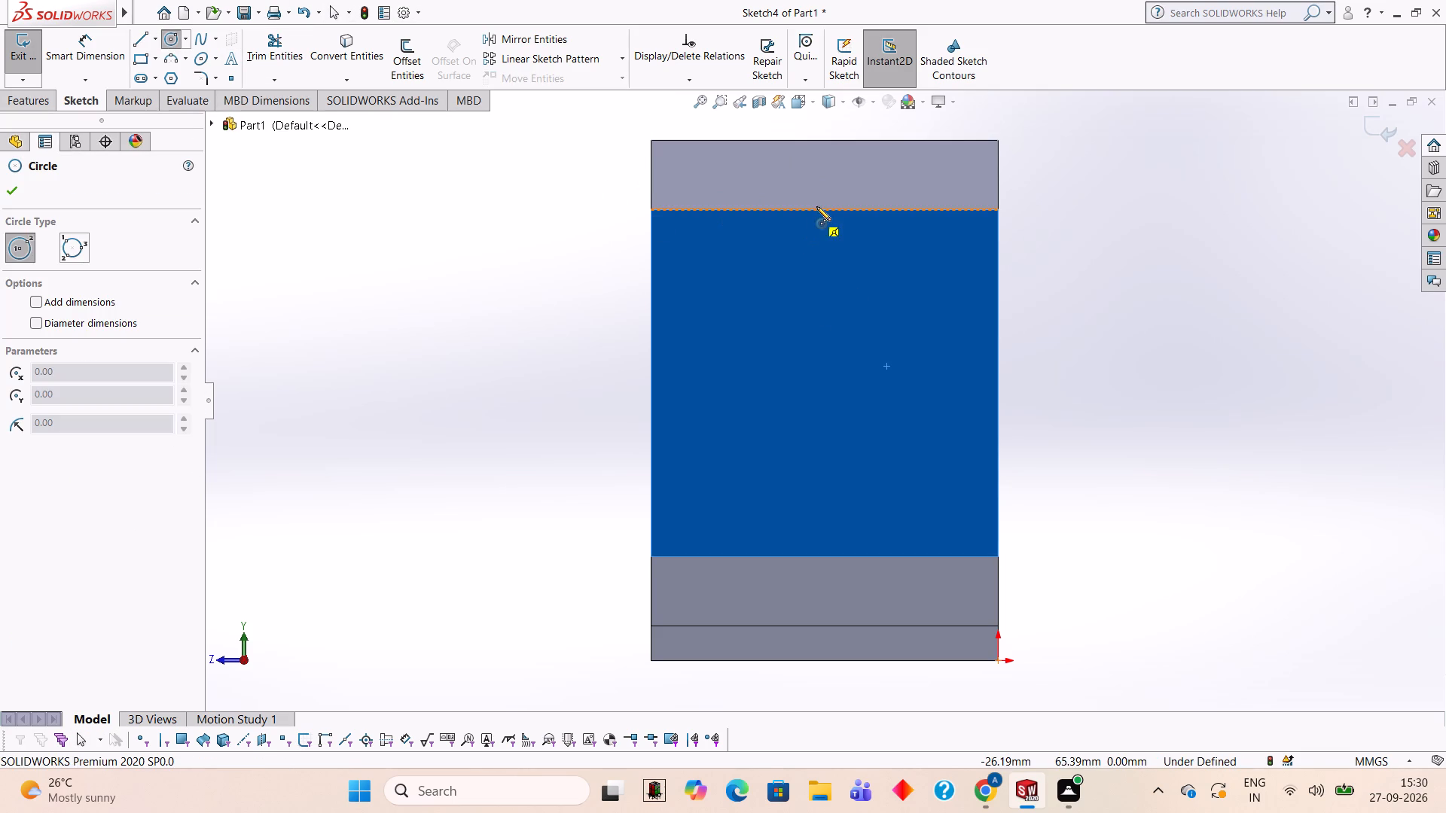
left_click(824, 210)
type("17")
key("Return")
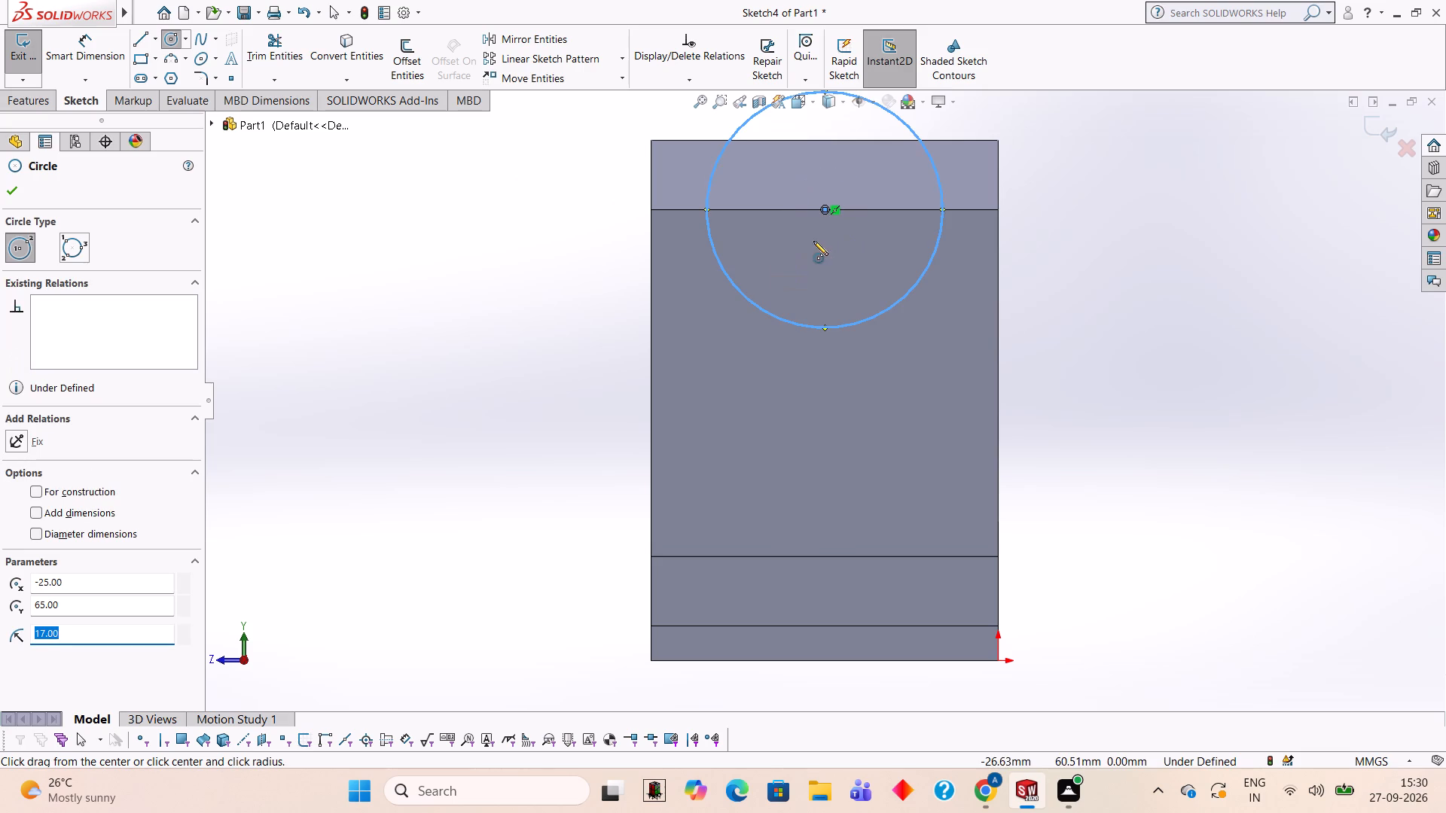
Draw a 34 mm horizontal line across the circle's diameter and trim away the upper half of the circle.
left_click(147, 44)
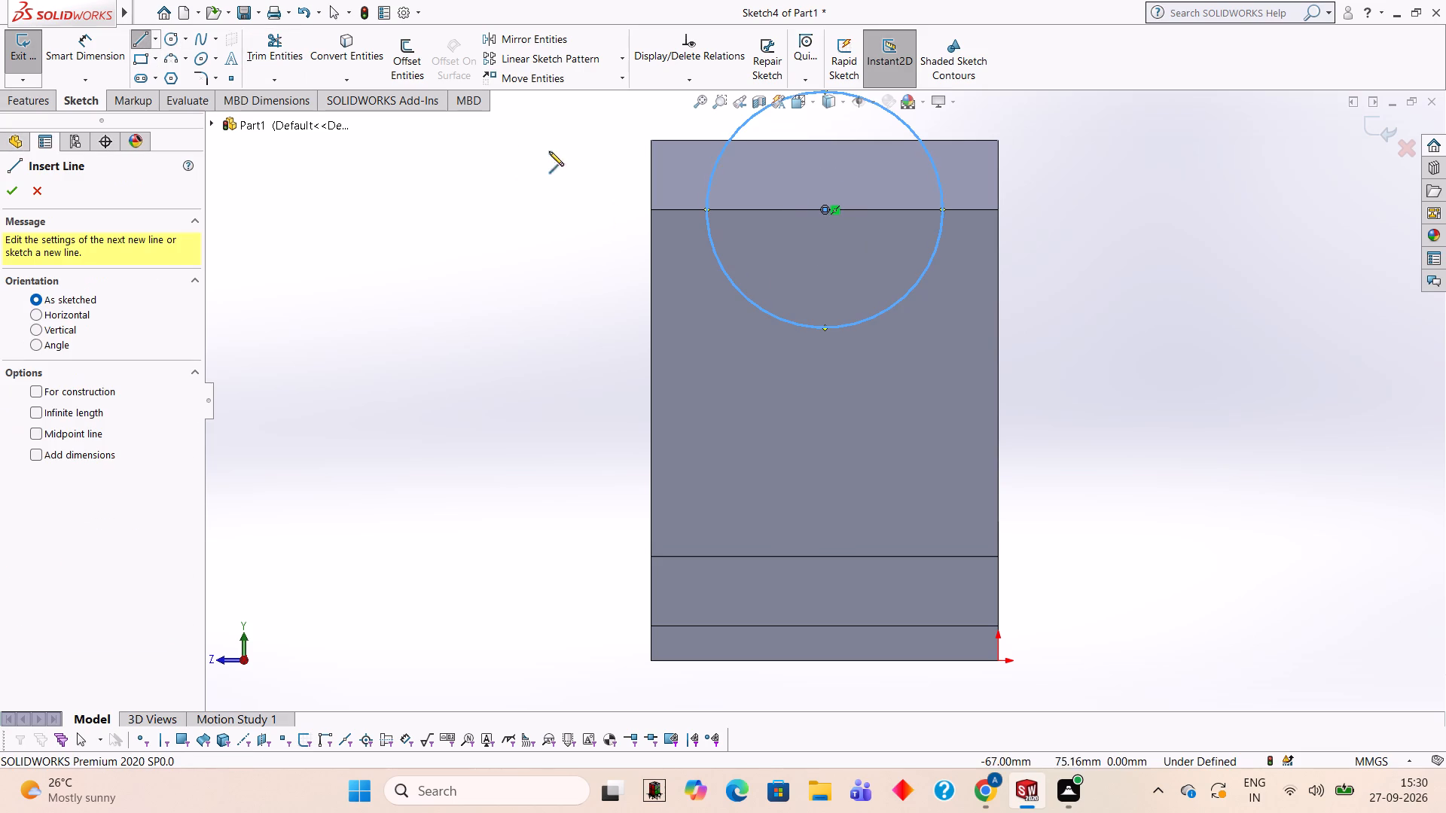
left_click(706, 210)
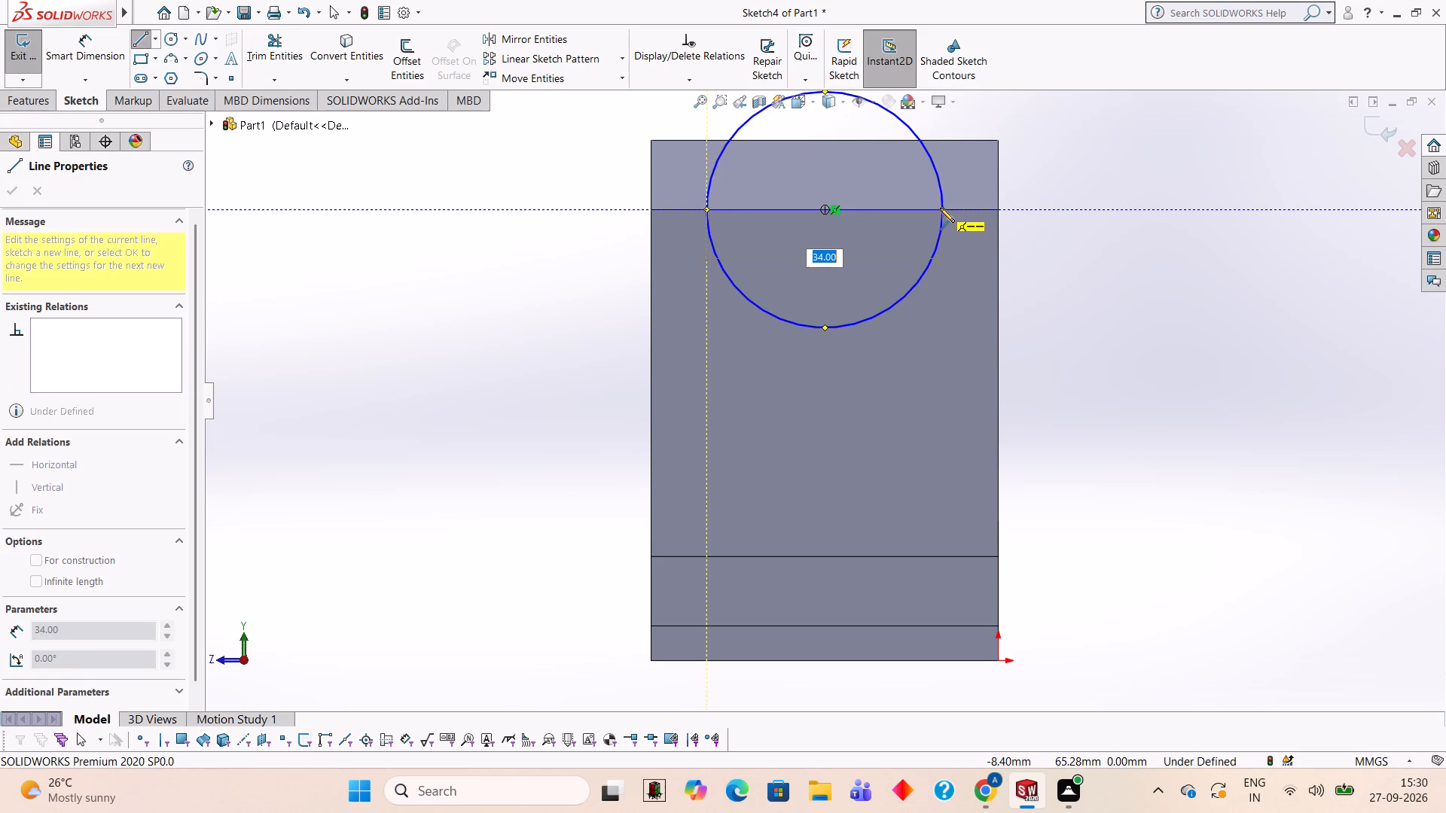
left_click(941, 208)
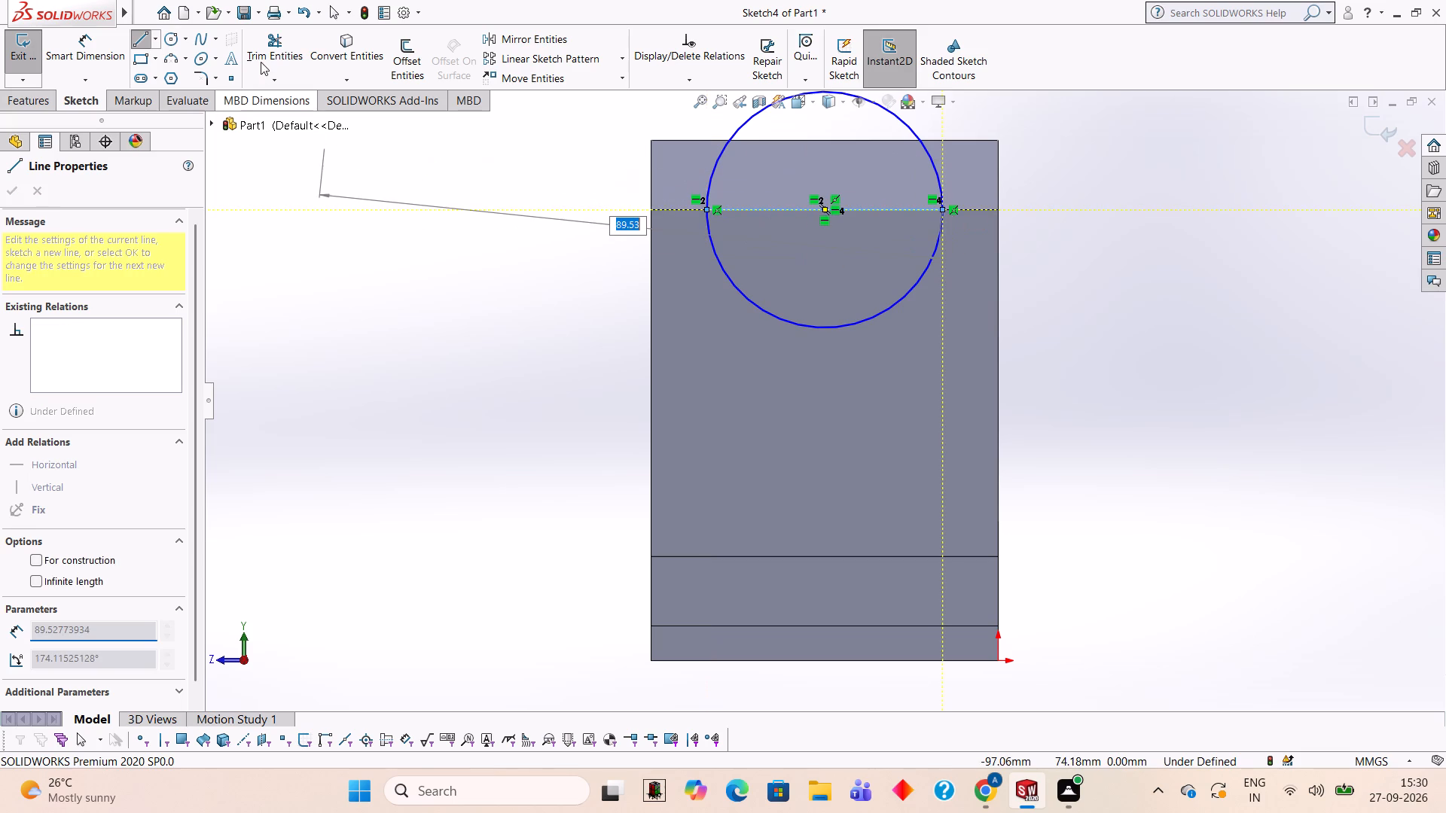
left_click(266, 58)
left_click(725, 139)
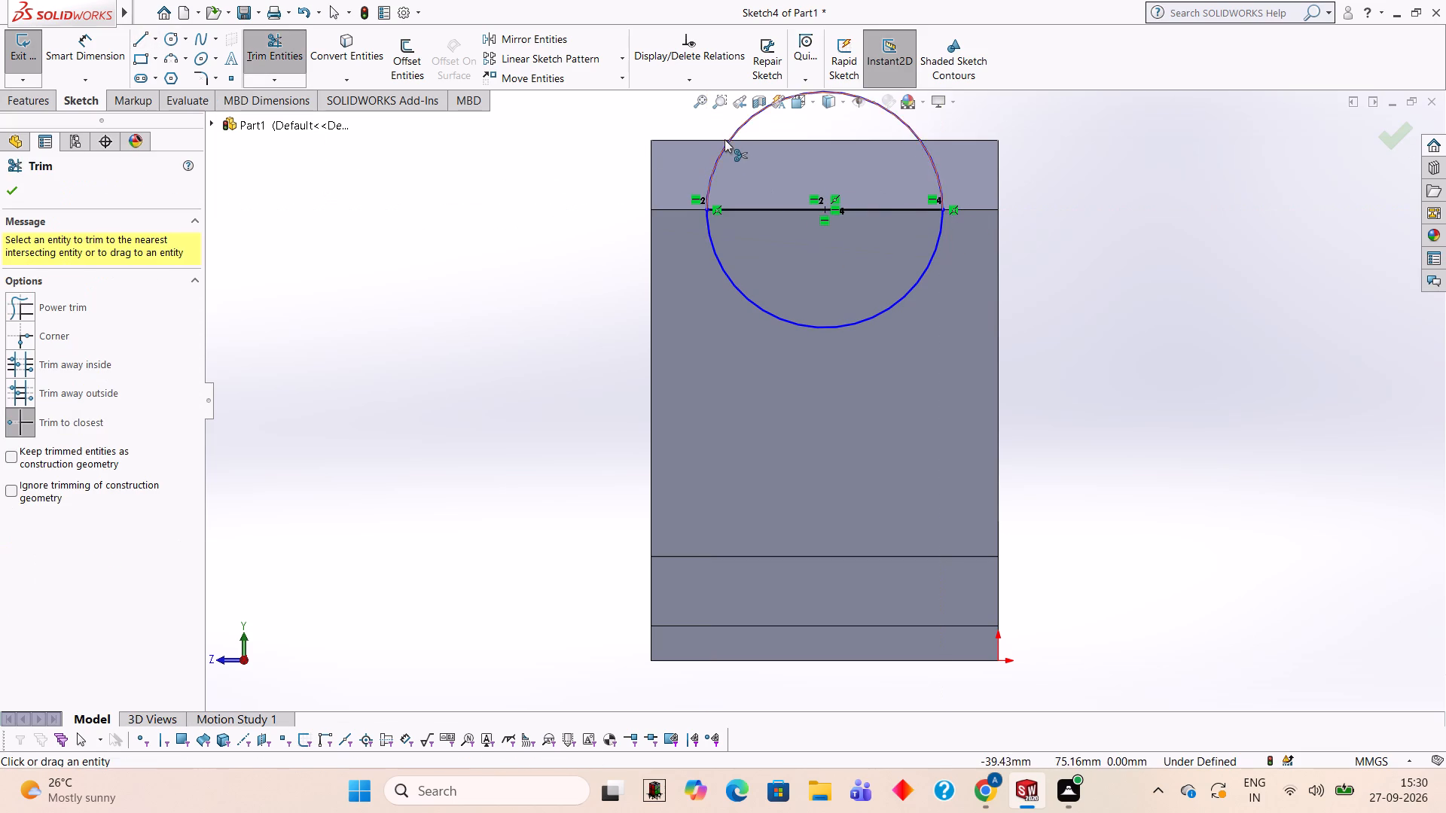
Cut the semicircle into the right side face as a blind extruded cut 10 mm deep.
middle_click_drag(1158, 213, 1052, 291)
left_click(45, 97)
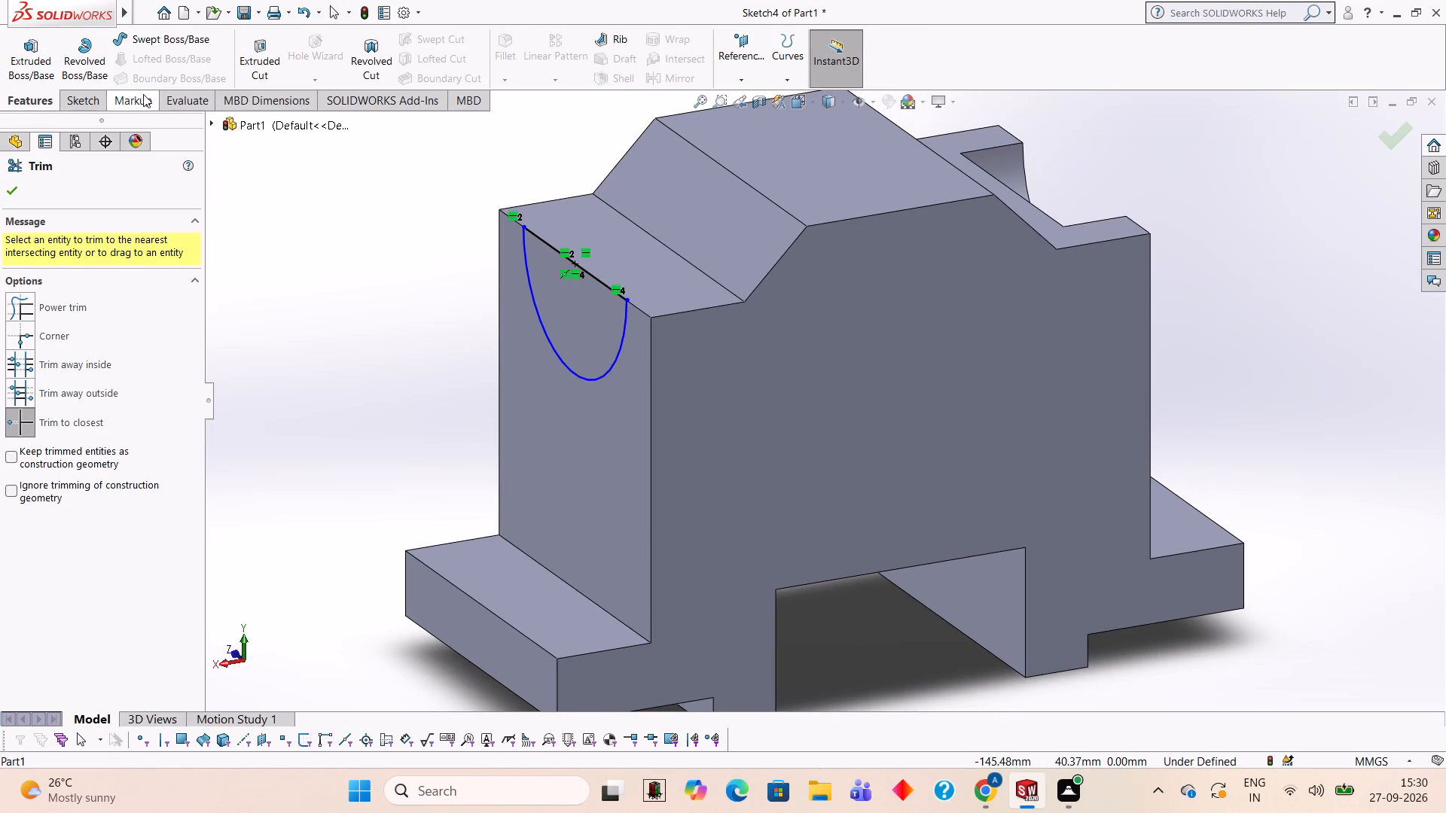
left_click(246, 66)
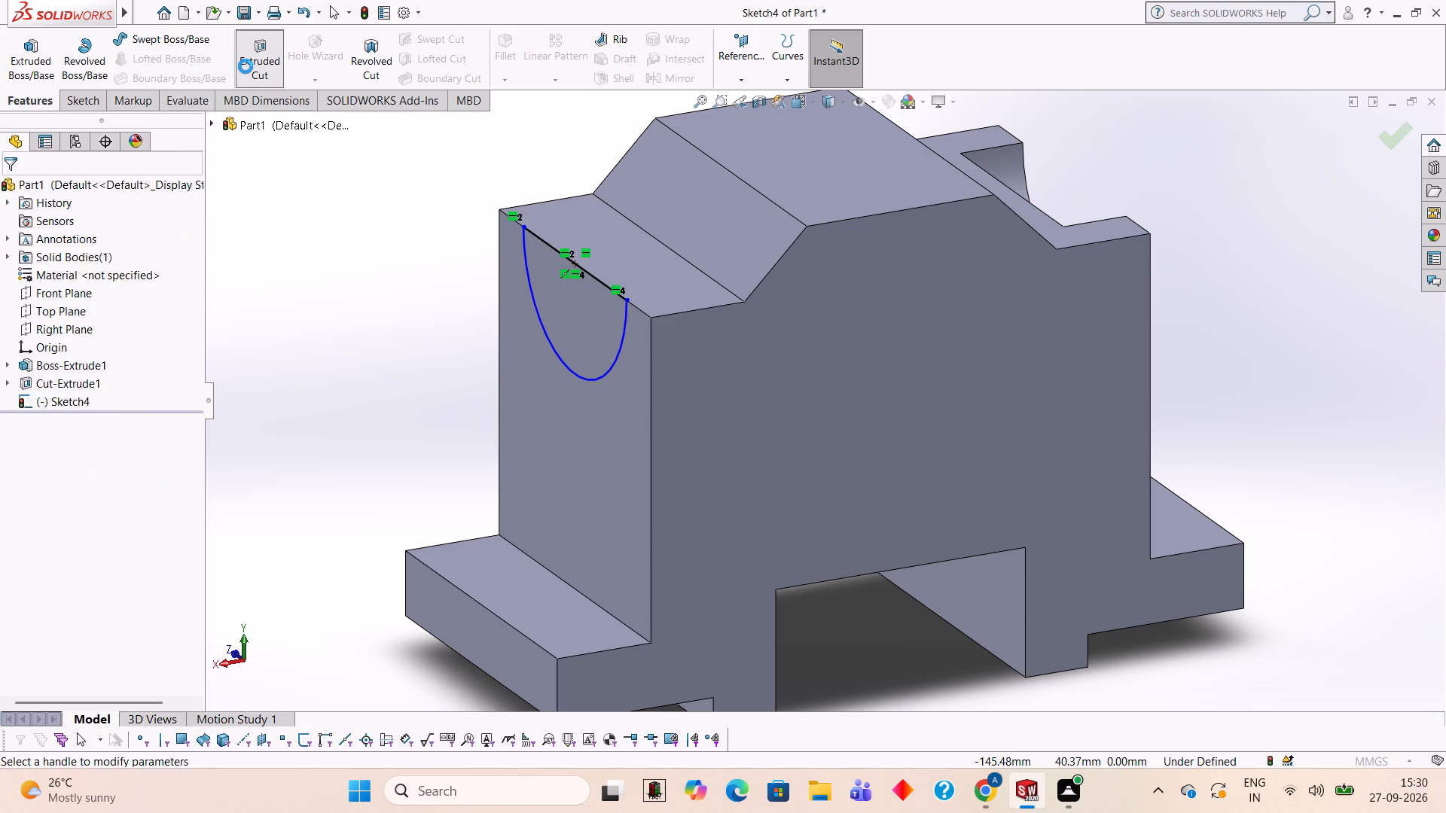
left_click(6, 193)
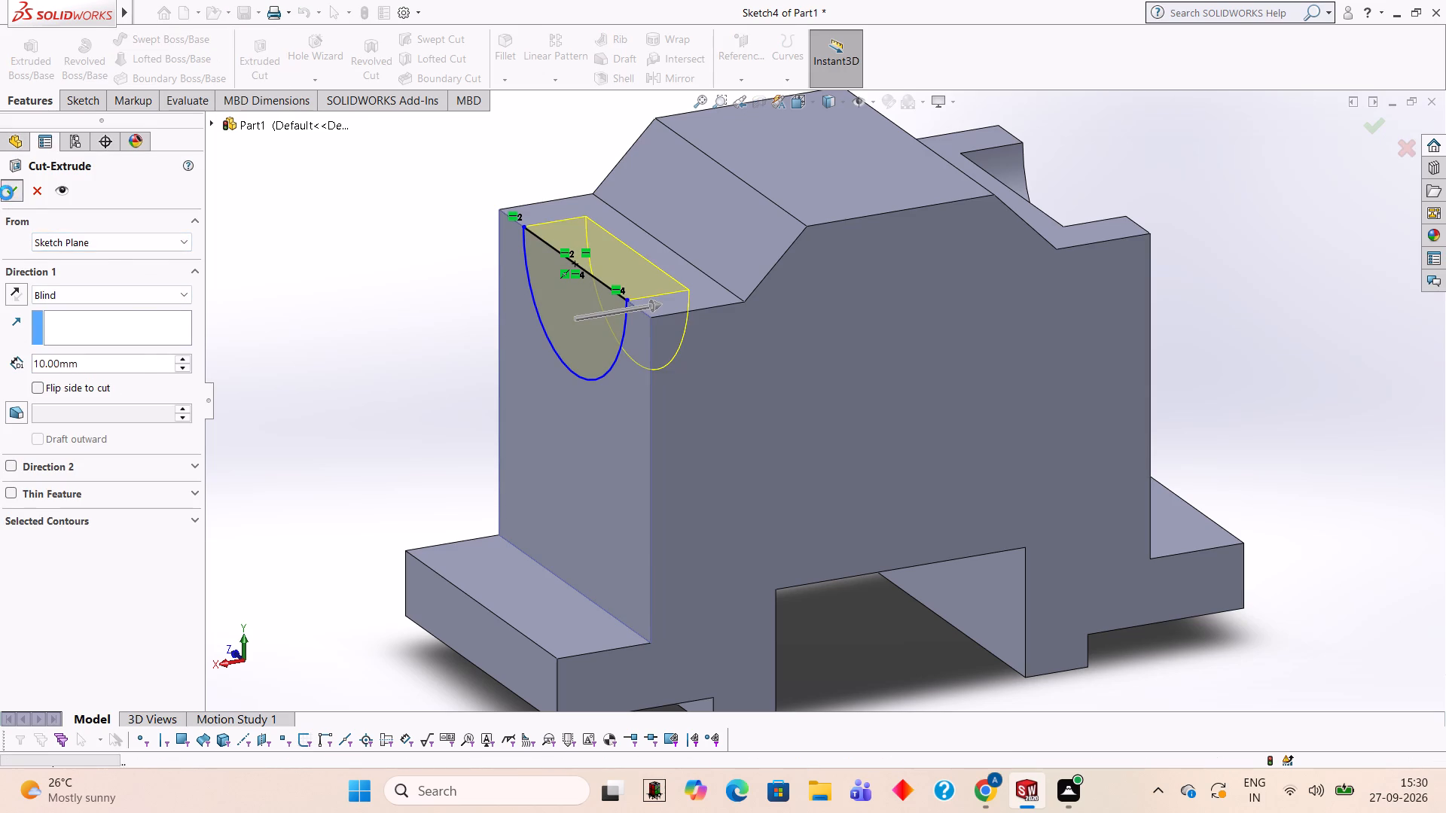
left_click(299, 241)
Start a new sketch on the large stepped front face of the body, viewed face-on.
middle_click_drag(297, 229, 311, 251)
scroll(309, 251, "up", 2)
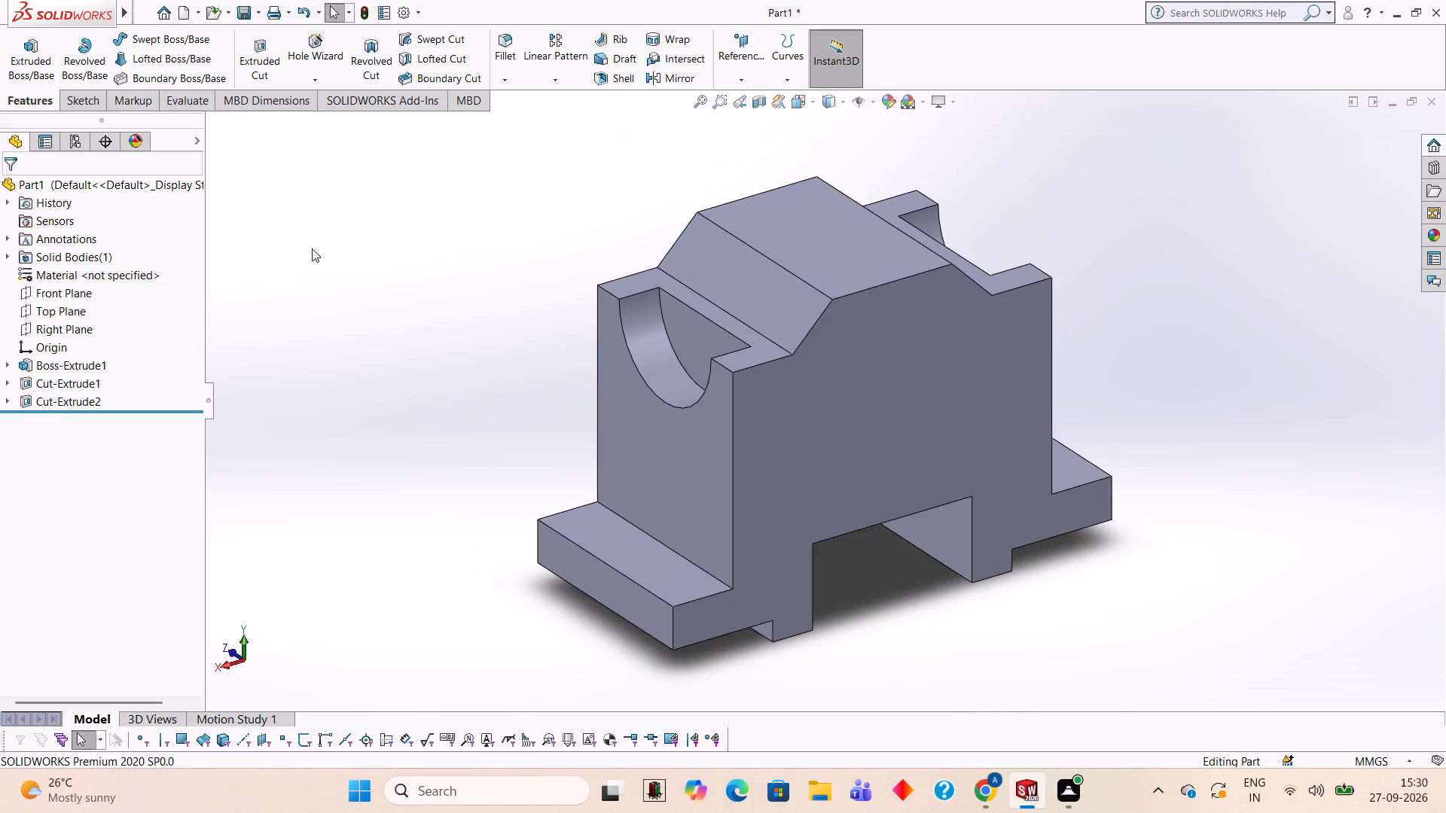
middle_click_drag(392, 240, 397, 295)
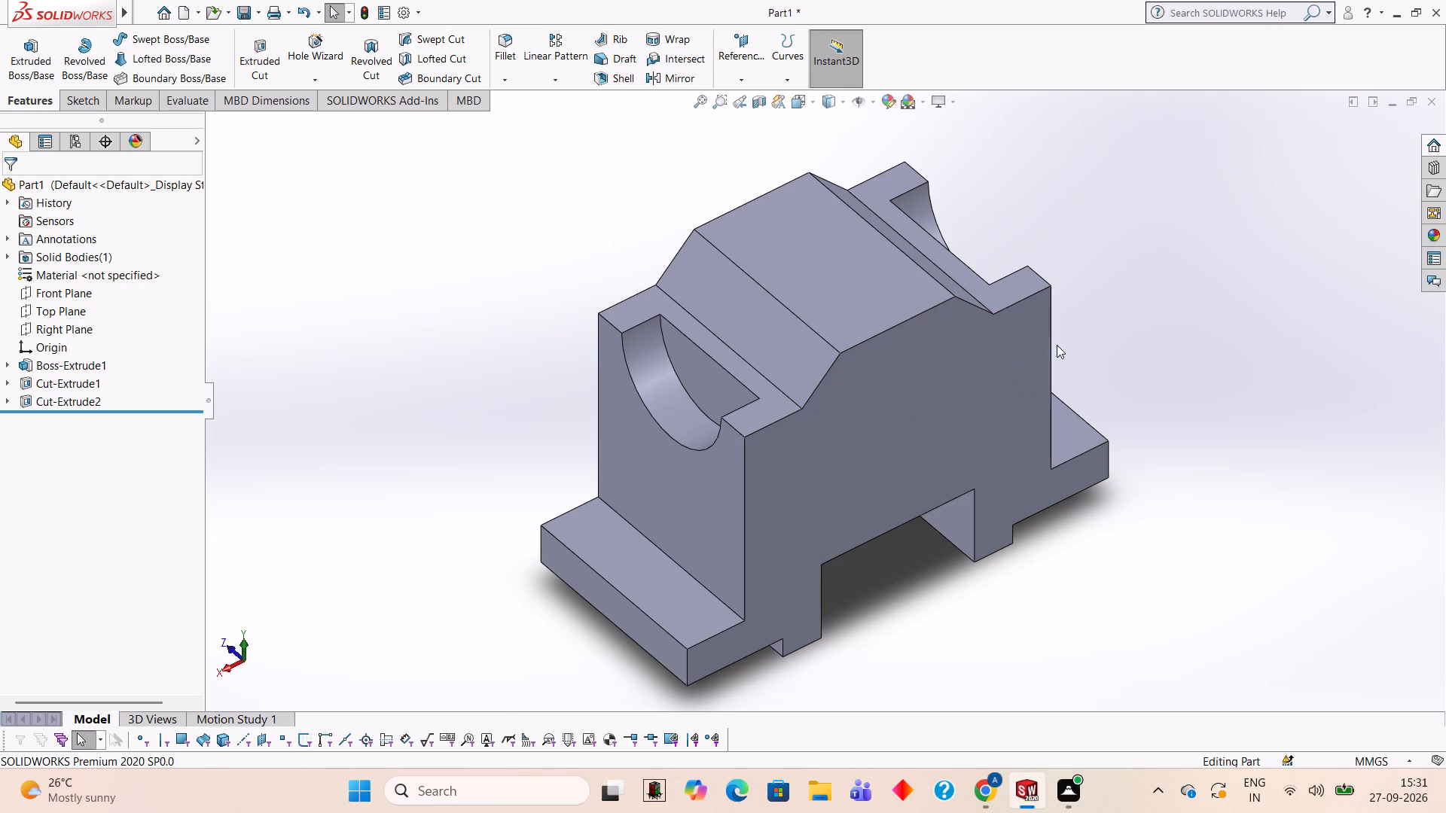
left_click(911, 410)
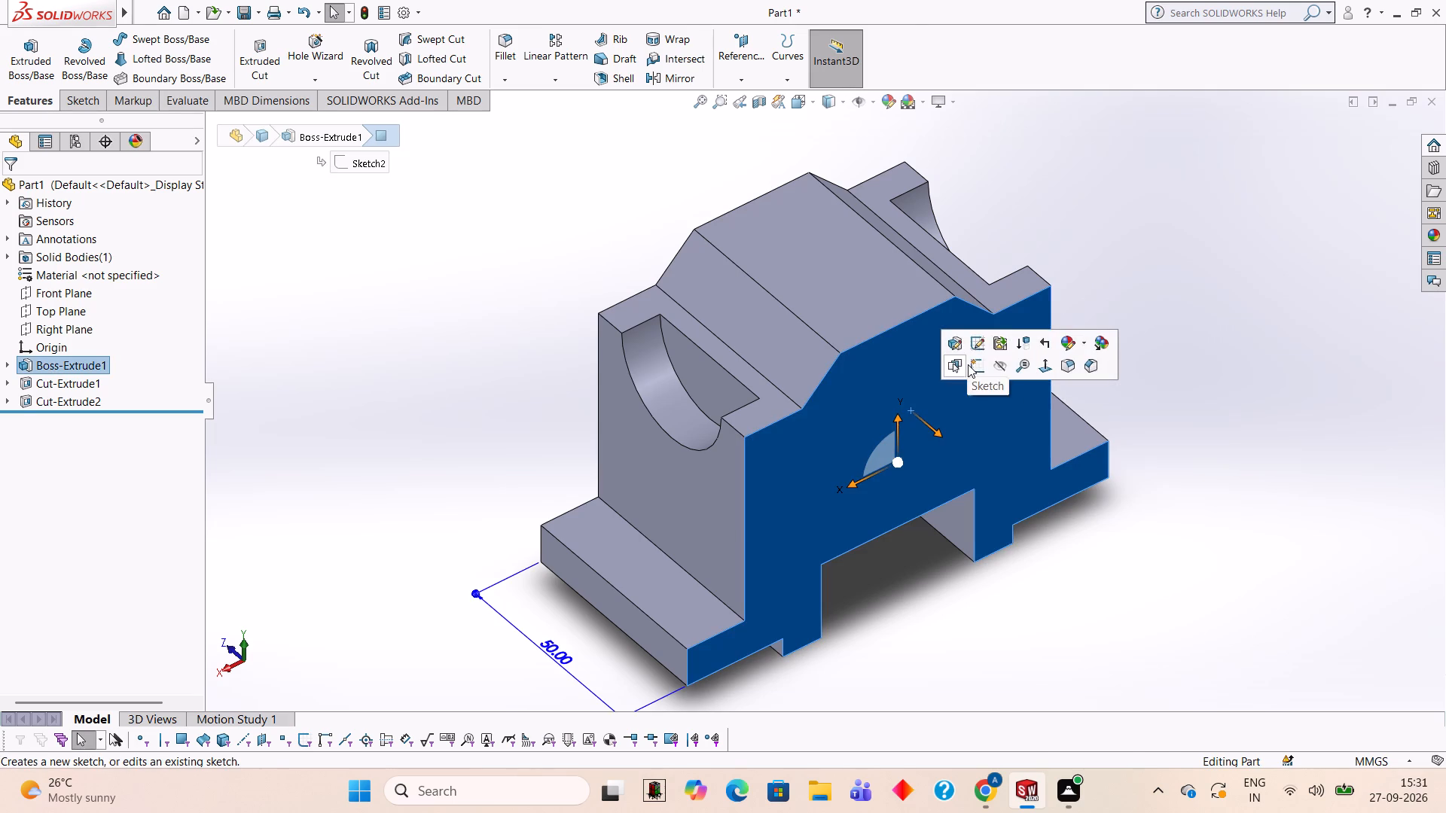
left_click(968, 364)
key("ctrl+8")
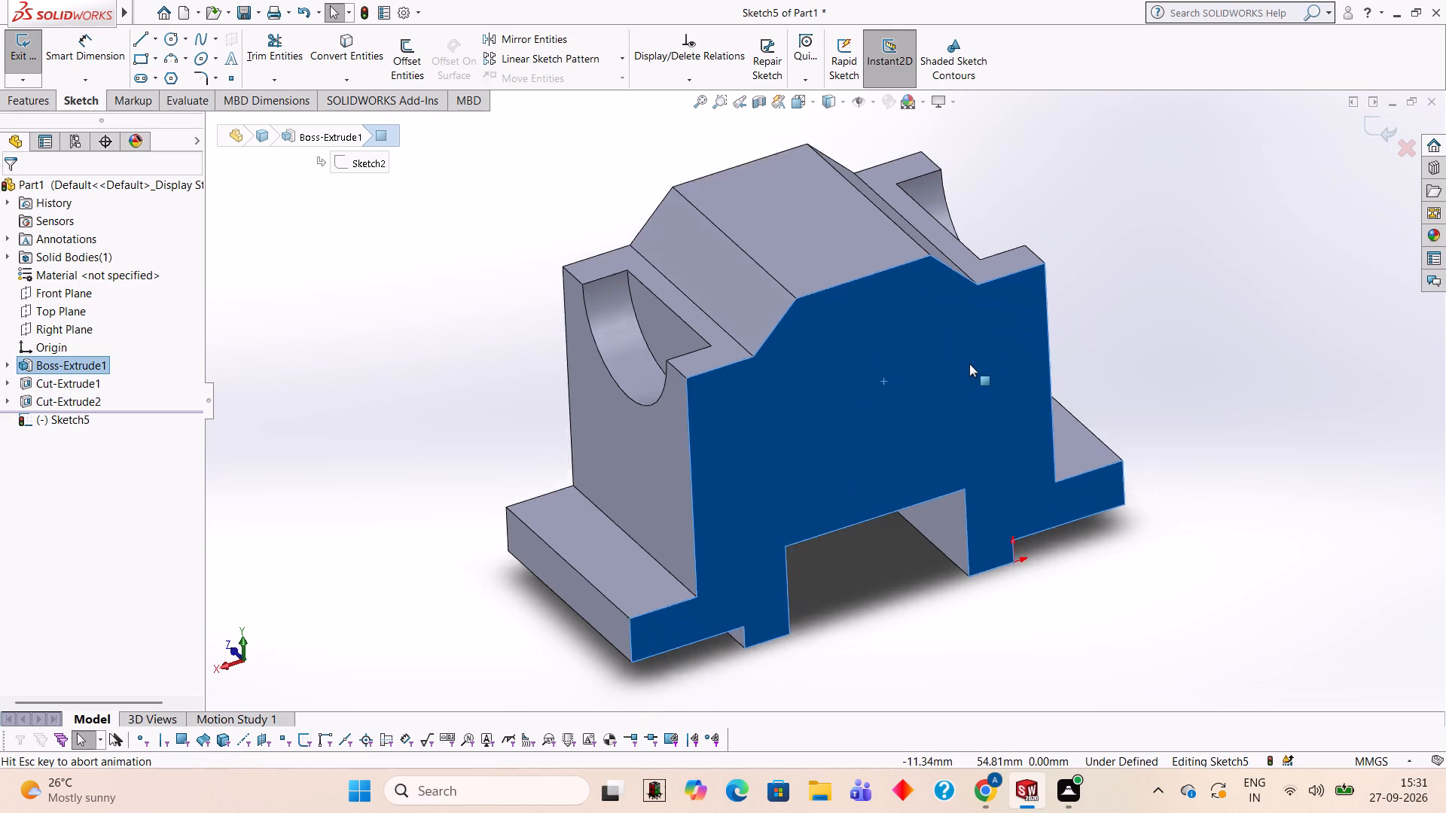
scroll(983, 190, "up", 2)
scroll(962, 209, "down", 1)
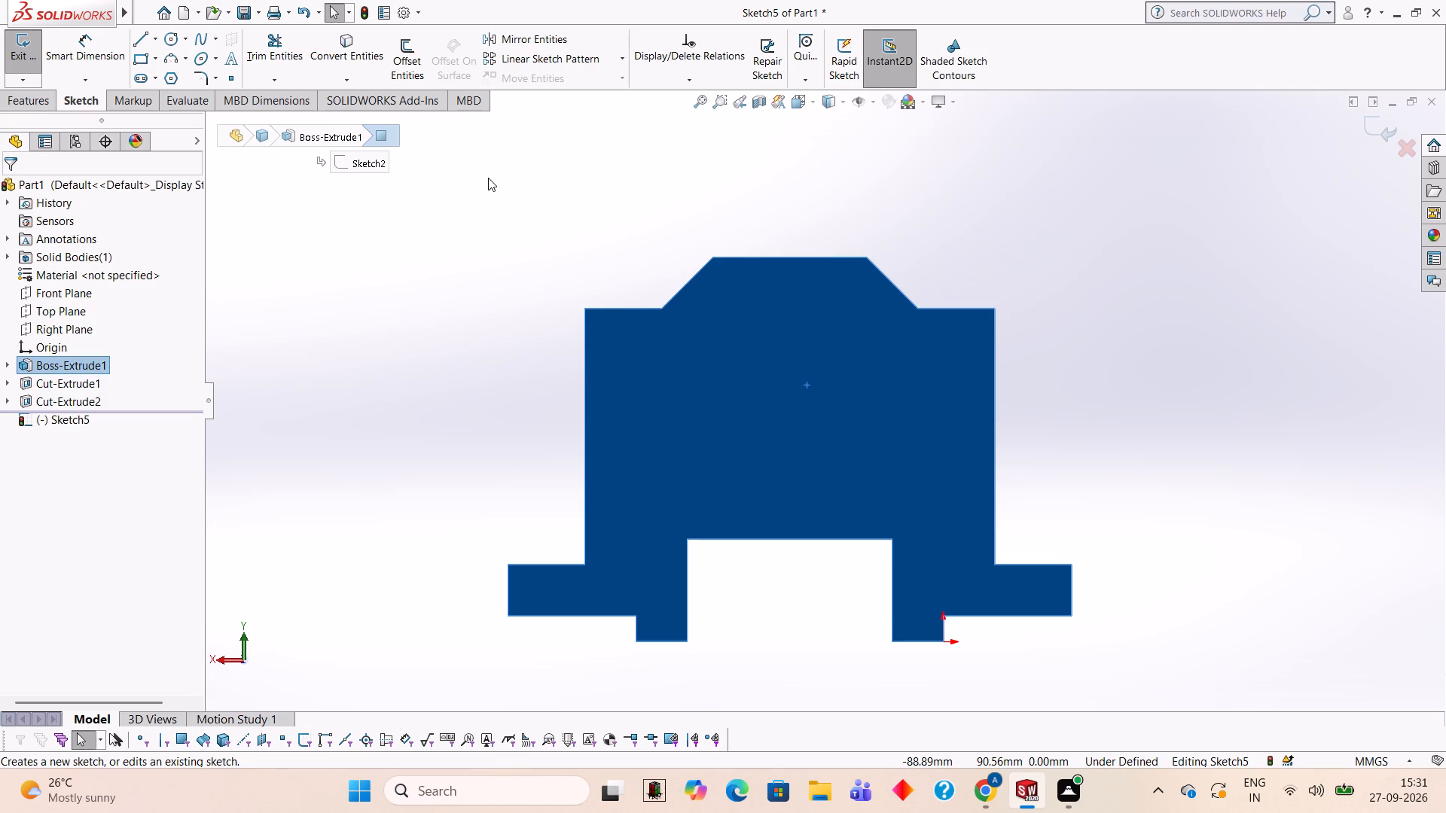
Switch to Calculator and work out 45 − 20 for the circle centre's height above the bottom recess.
left_click(171, 40)
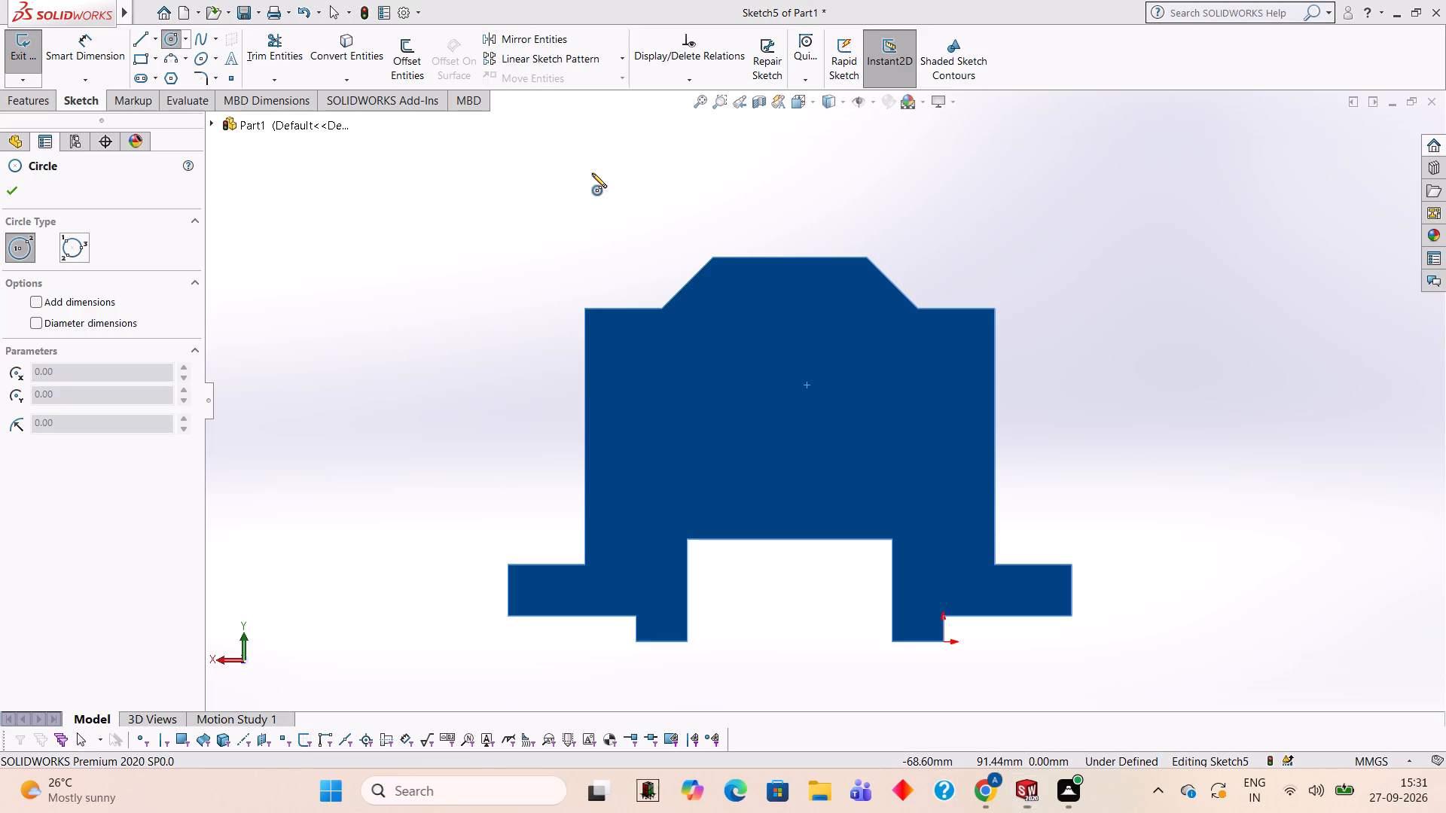
type("45-20")
key("Return")
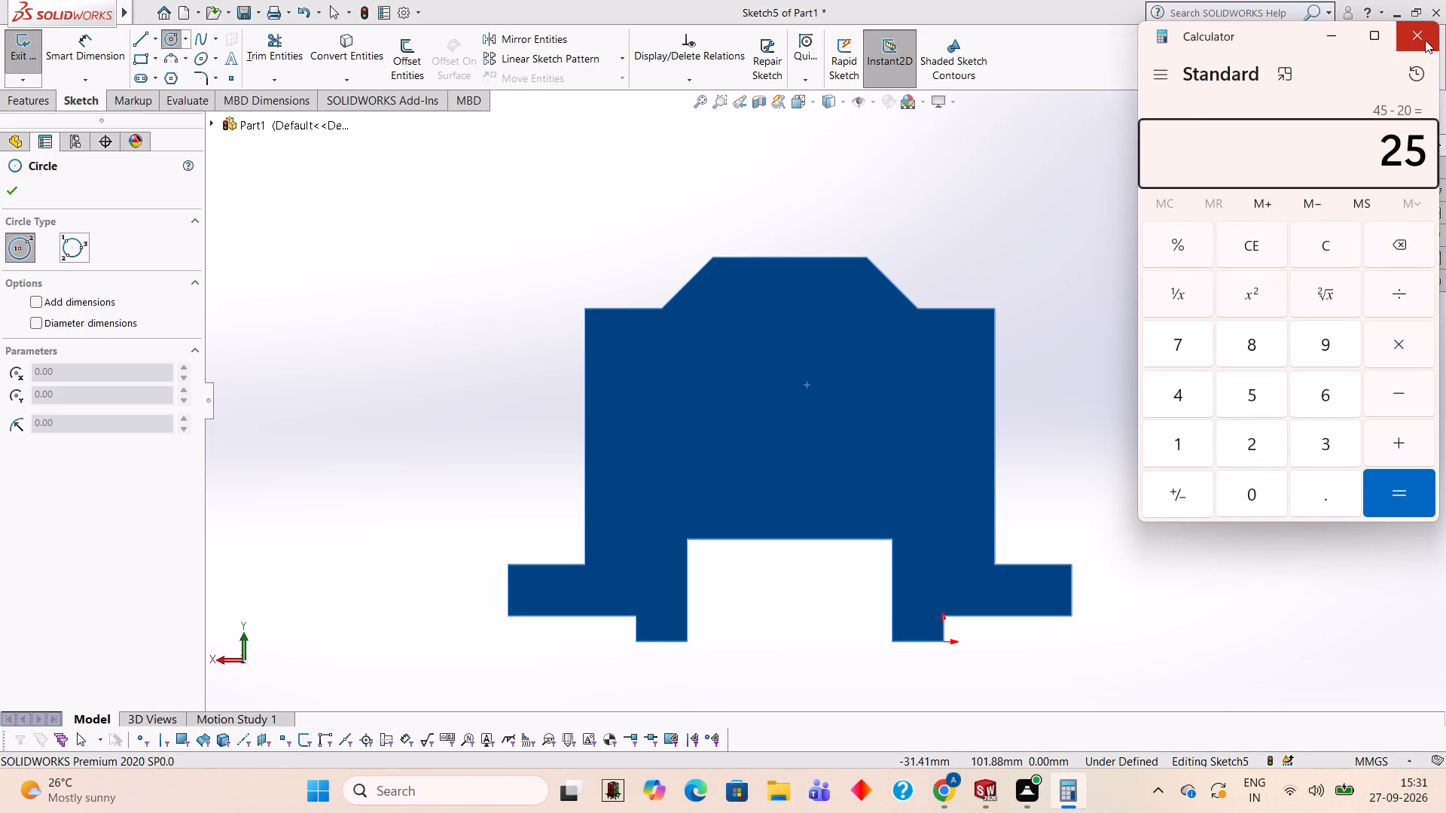
left_click(1424, 37)
left_click(394, 155)
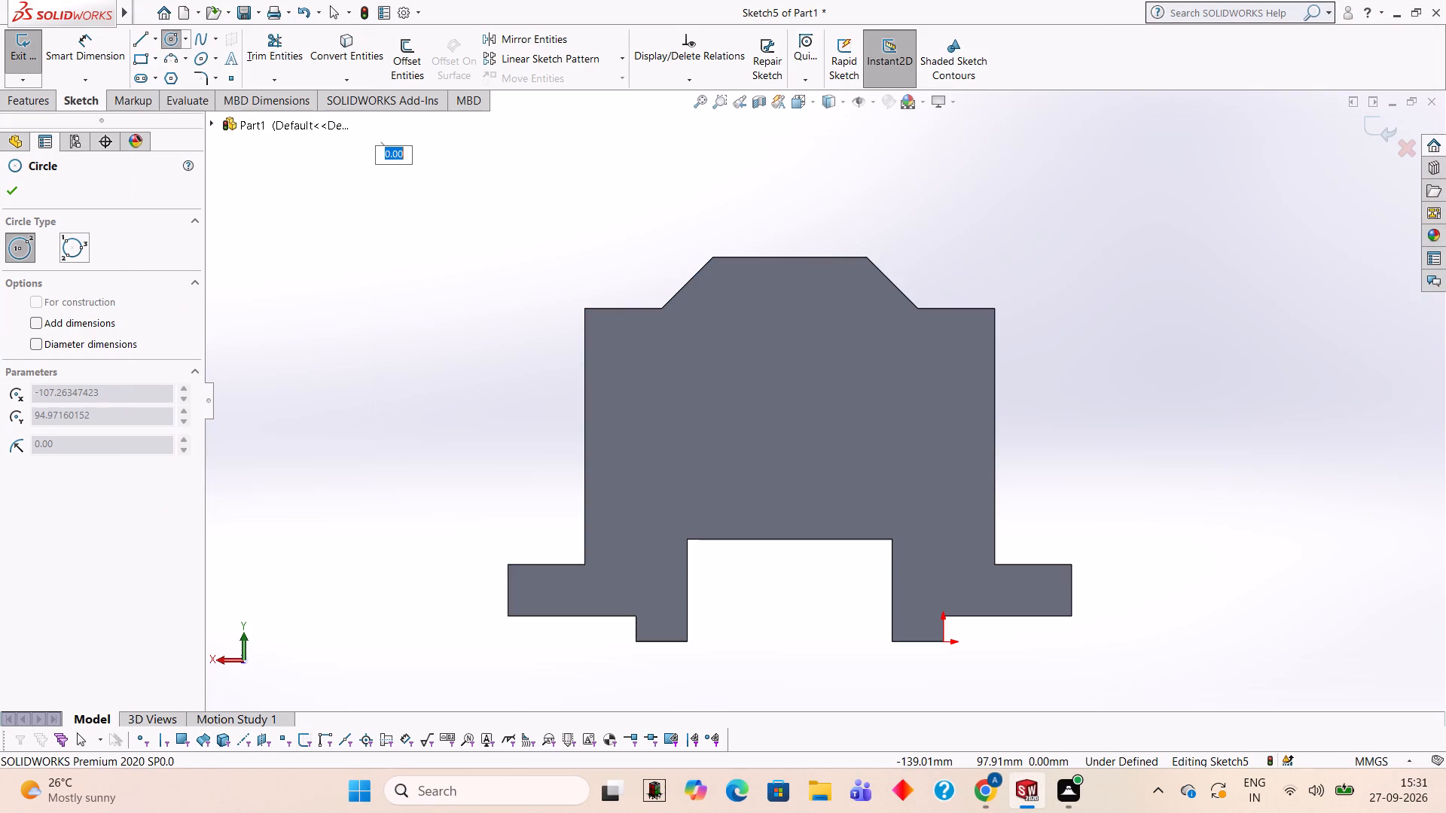
key("Escape")
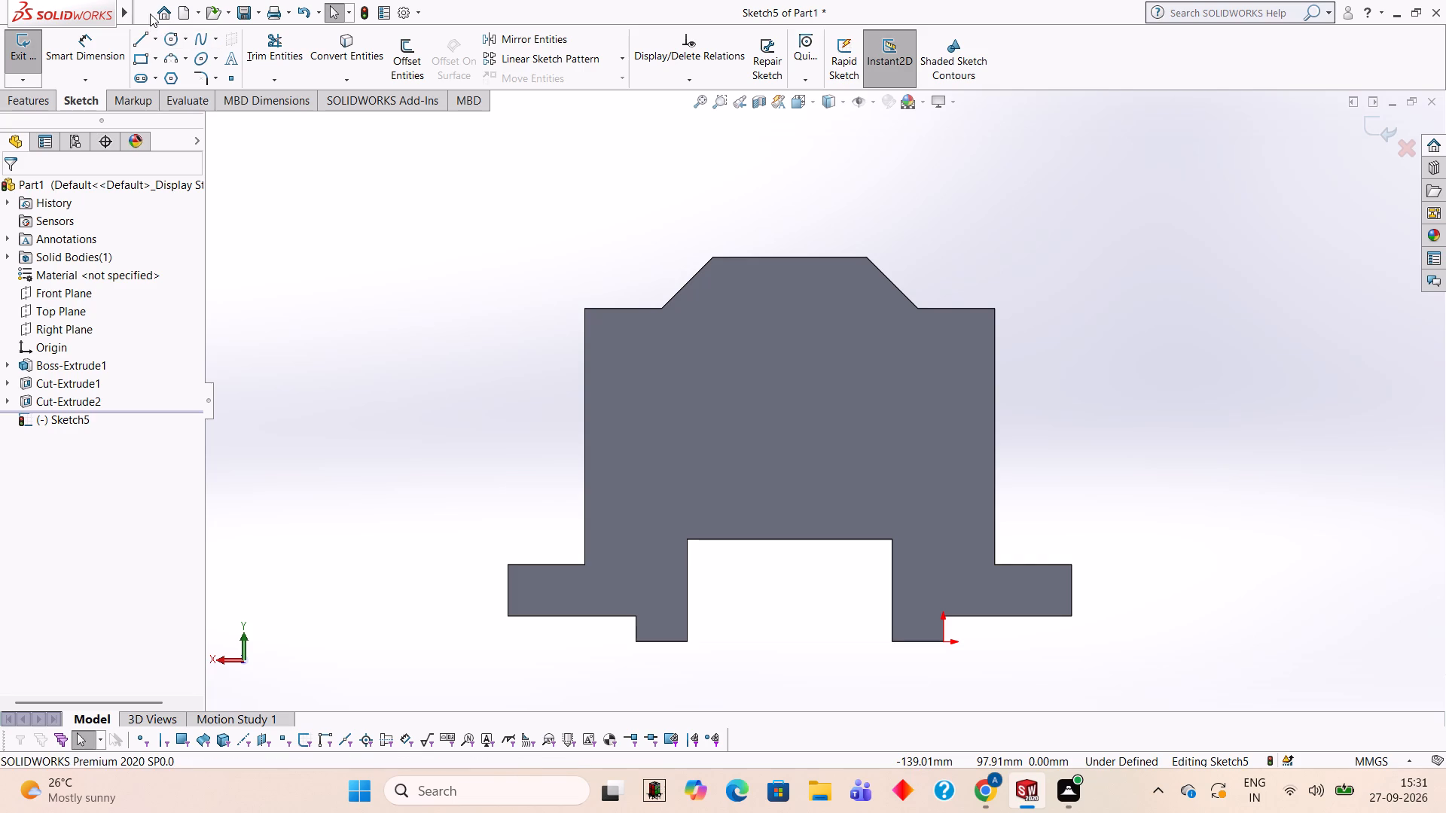
Sketch a 25 mm vertical line upward from the midpoint of the bottom recess's upper edge.
left_click(145, 37)
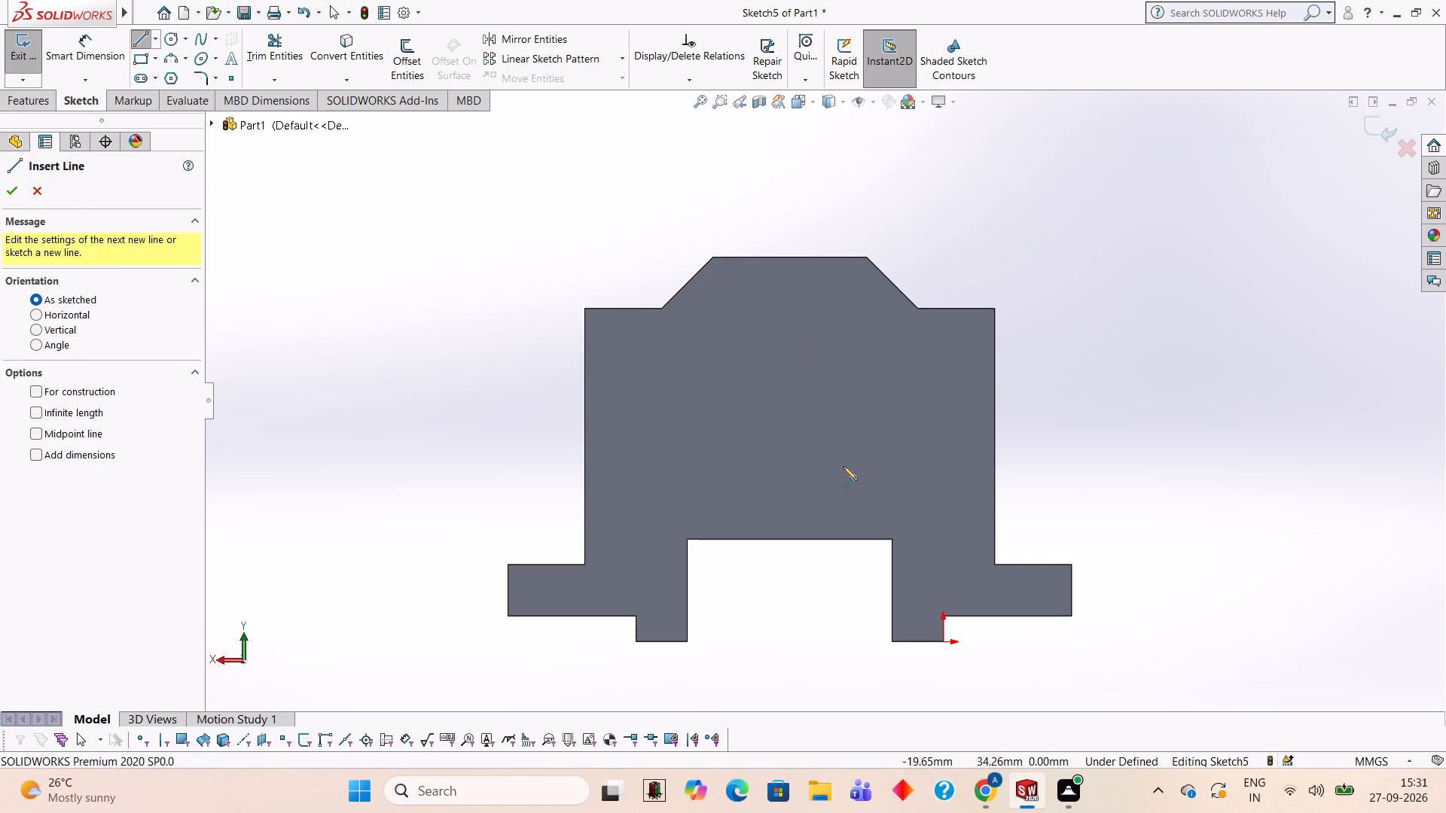
left_click(789, 538)
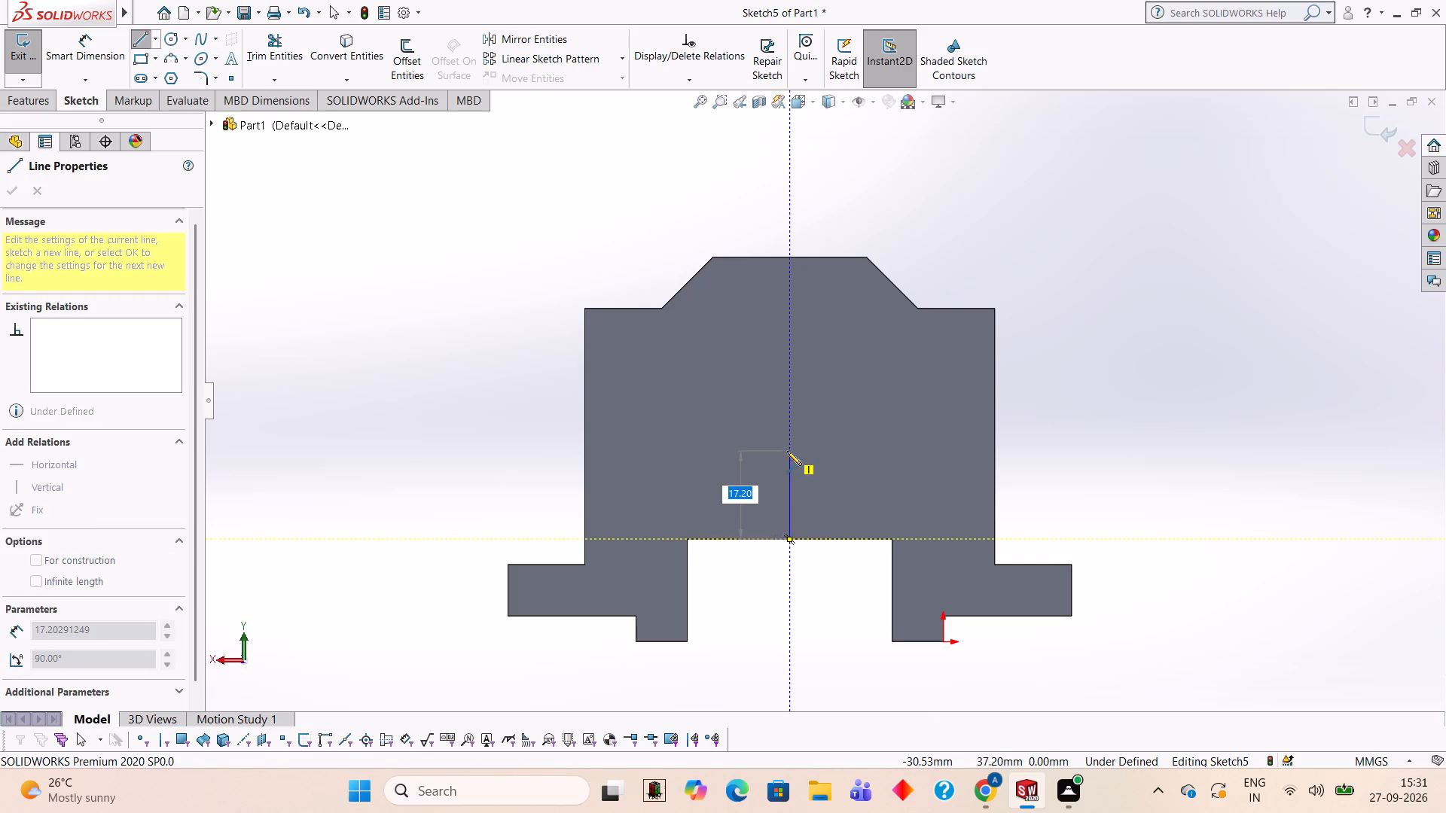
type("25")
key("Return")
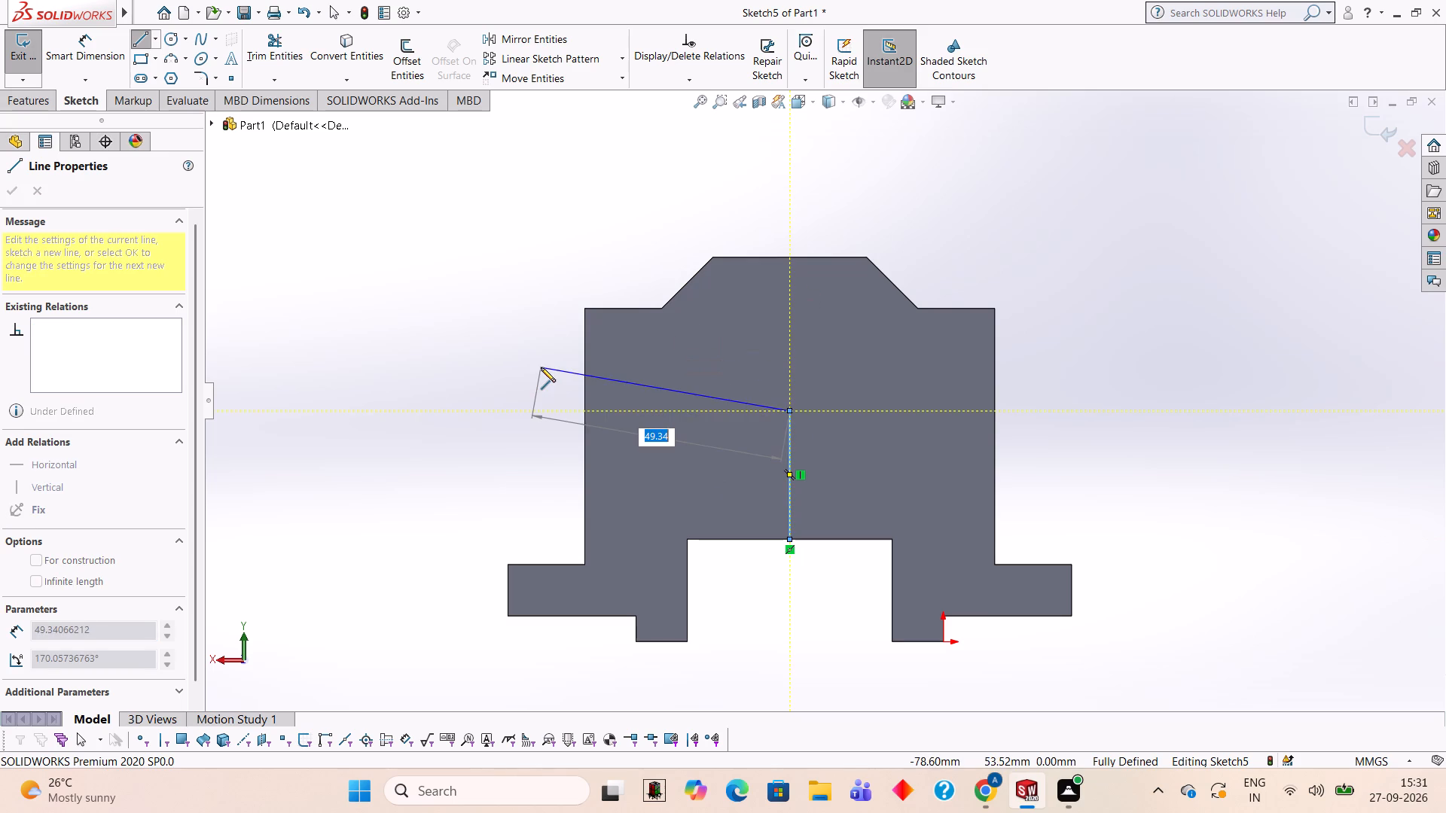
key("Escape")
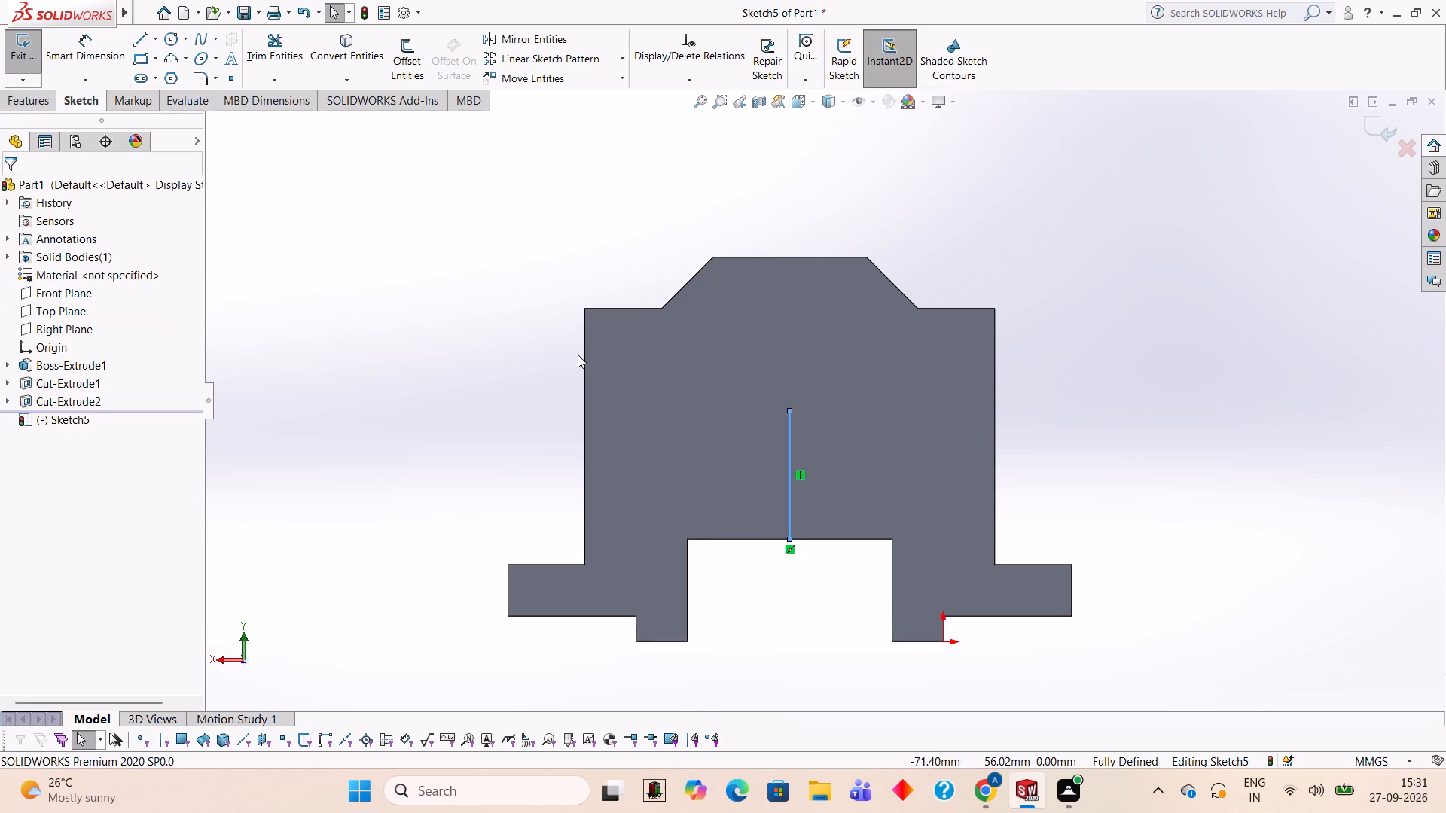
Sketch a 26 mm diameter circle centred on the vertical line's upper end, with automatic diameter dimensions enabled.
left_click(174, 35)
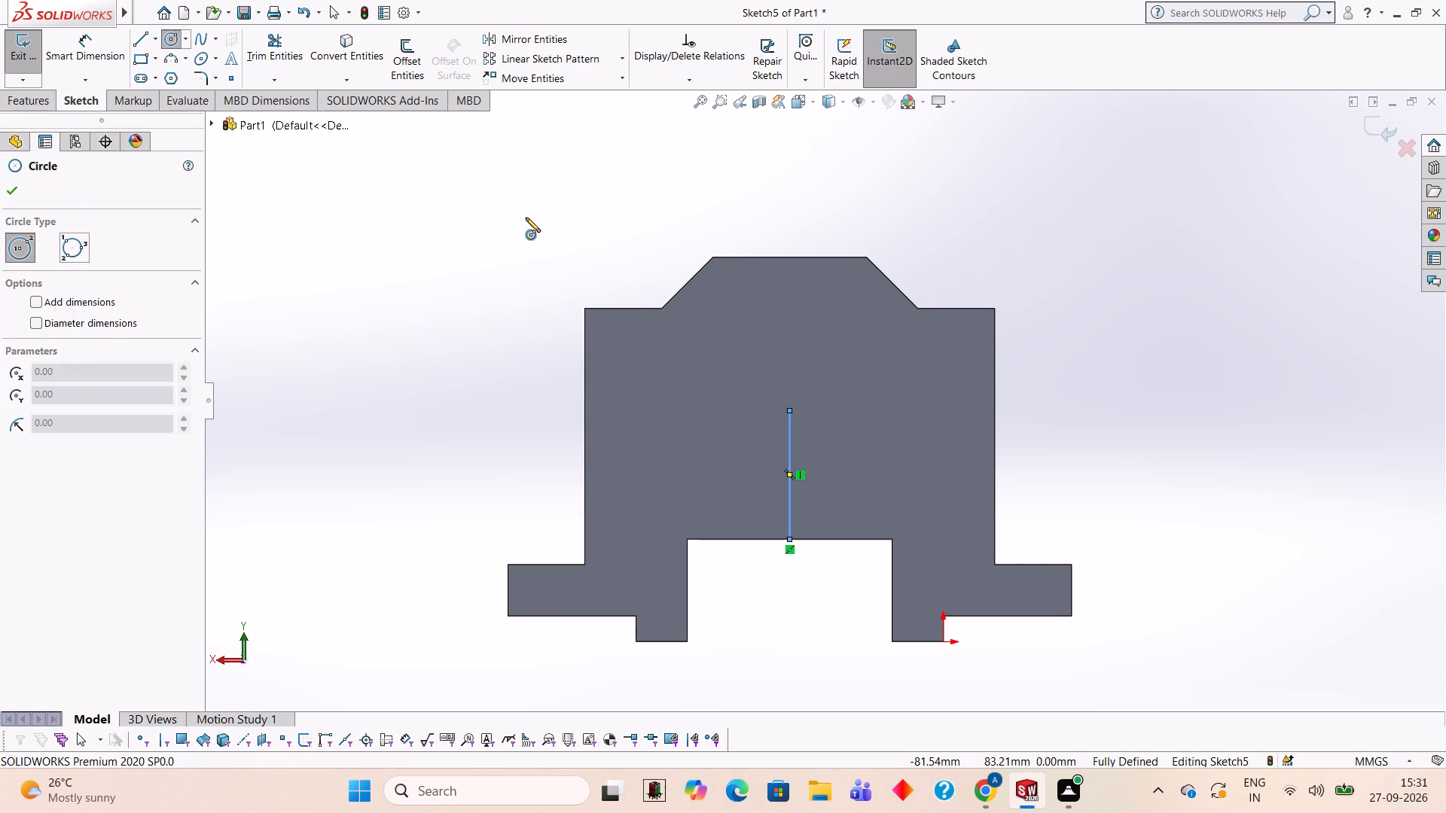
left_click(34, 305)
left_click(37, 318)
left_click(789, 410)
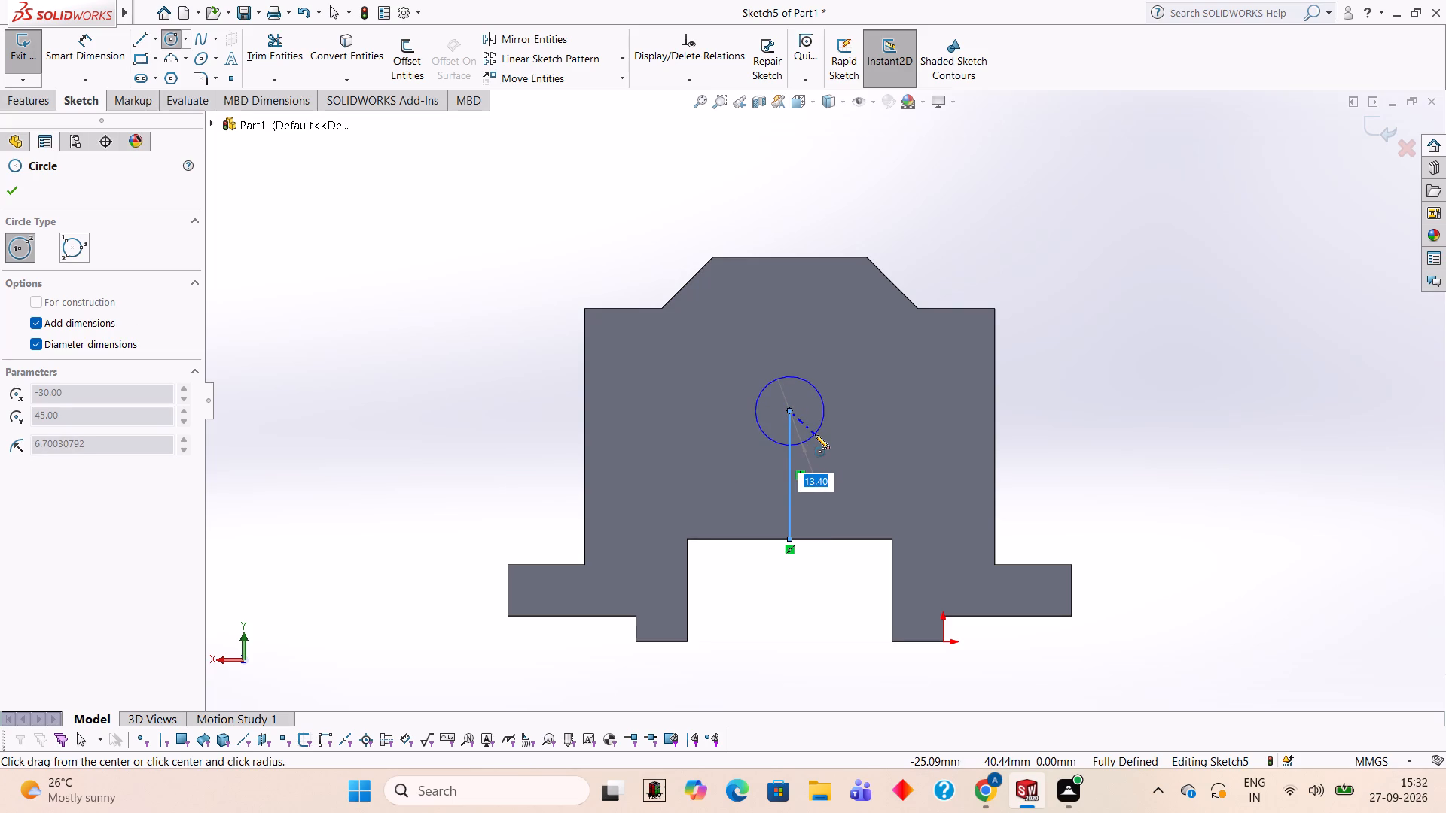
type("26")
key("Return")
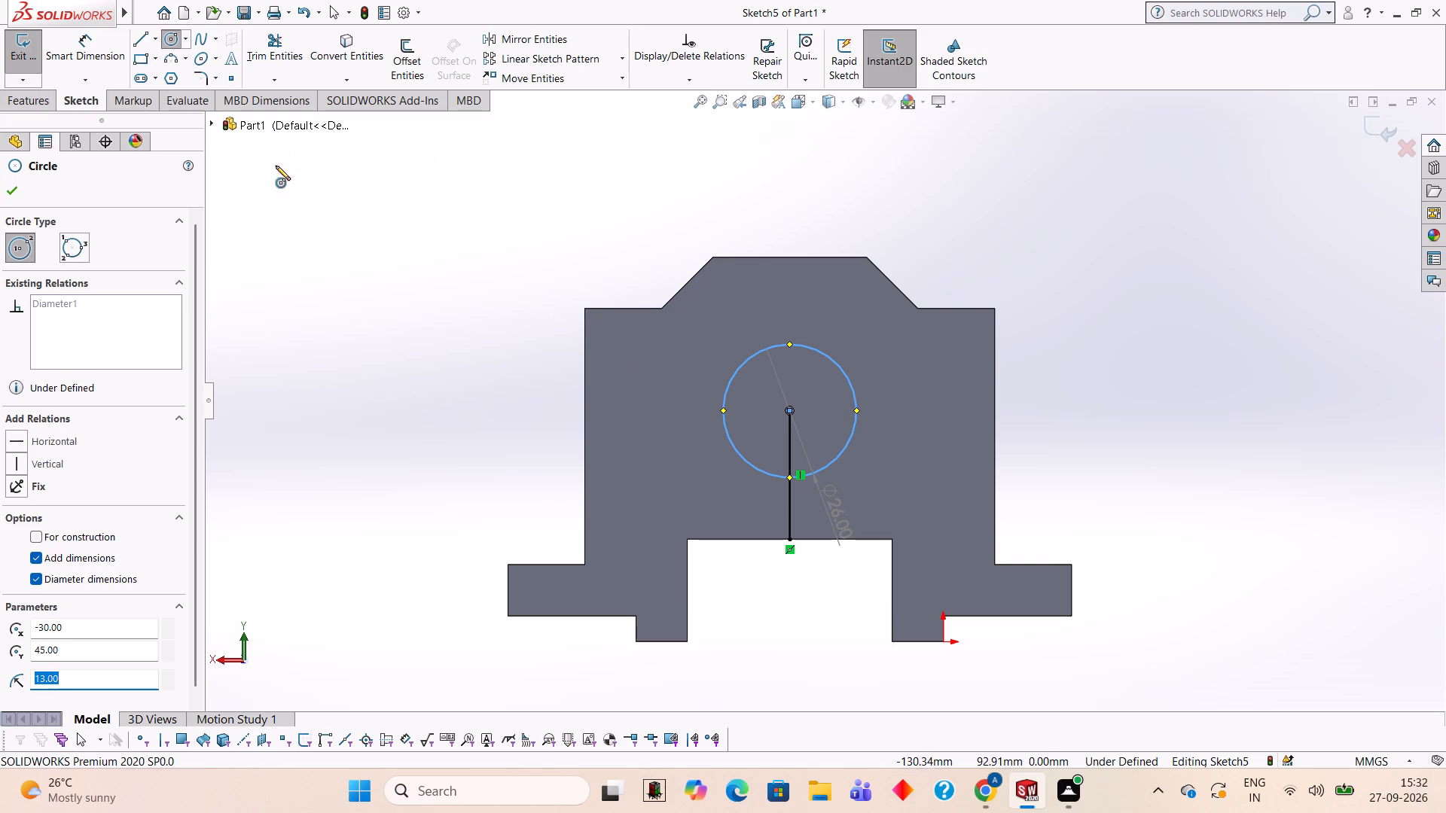
Sketch a 7.5 mm line leftward from the midpoint of the part's top edge, continued vertically down to the circle.
left_click(138, 36)
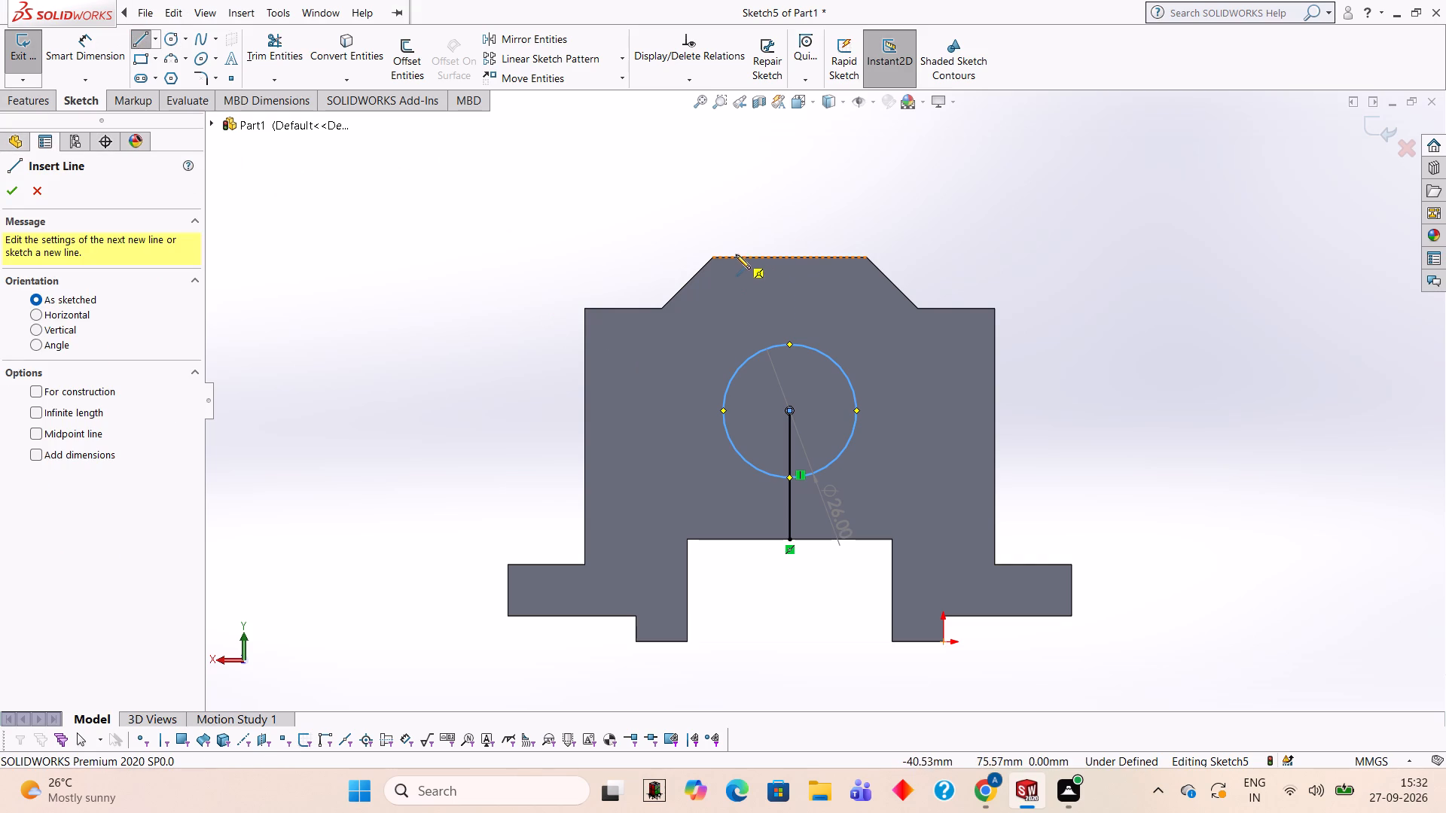
left_click(789, 256)
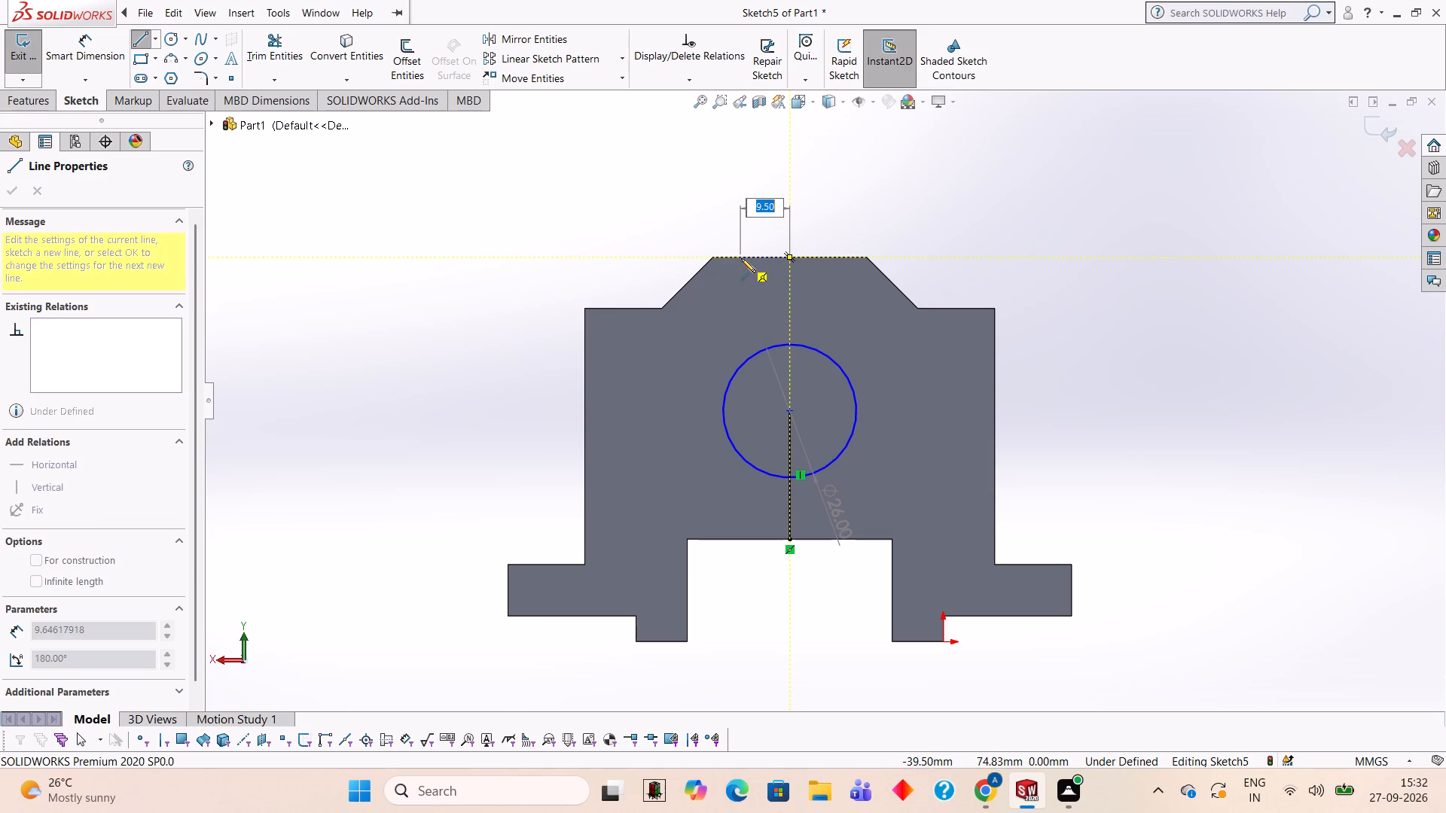
type("7.5")
key("Return")
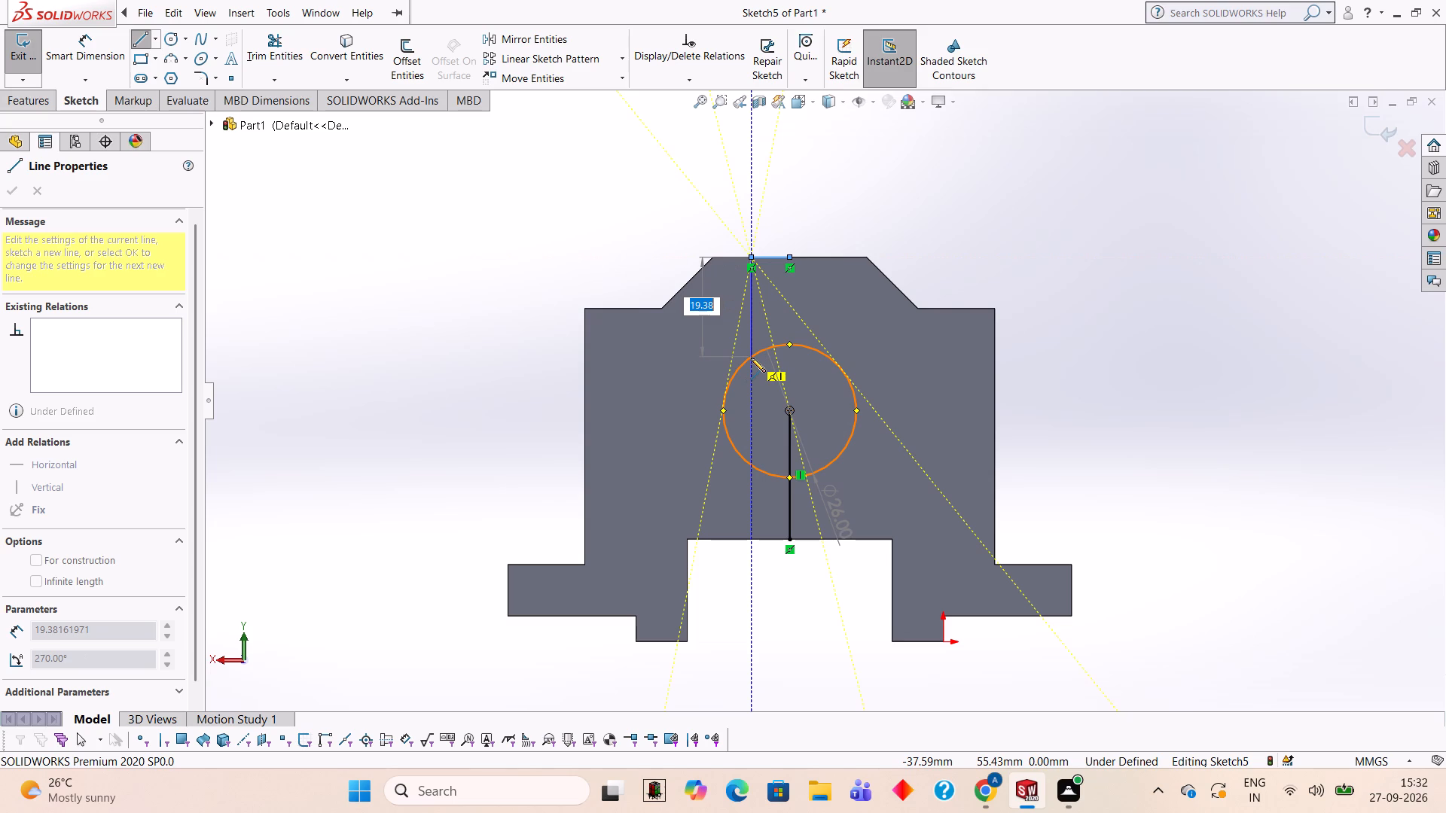
left_click(751, 358)
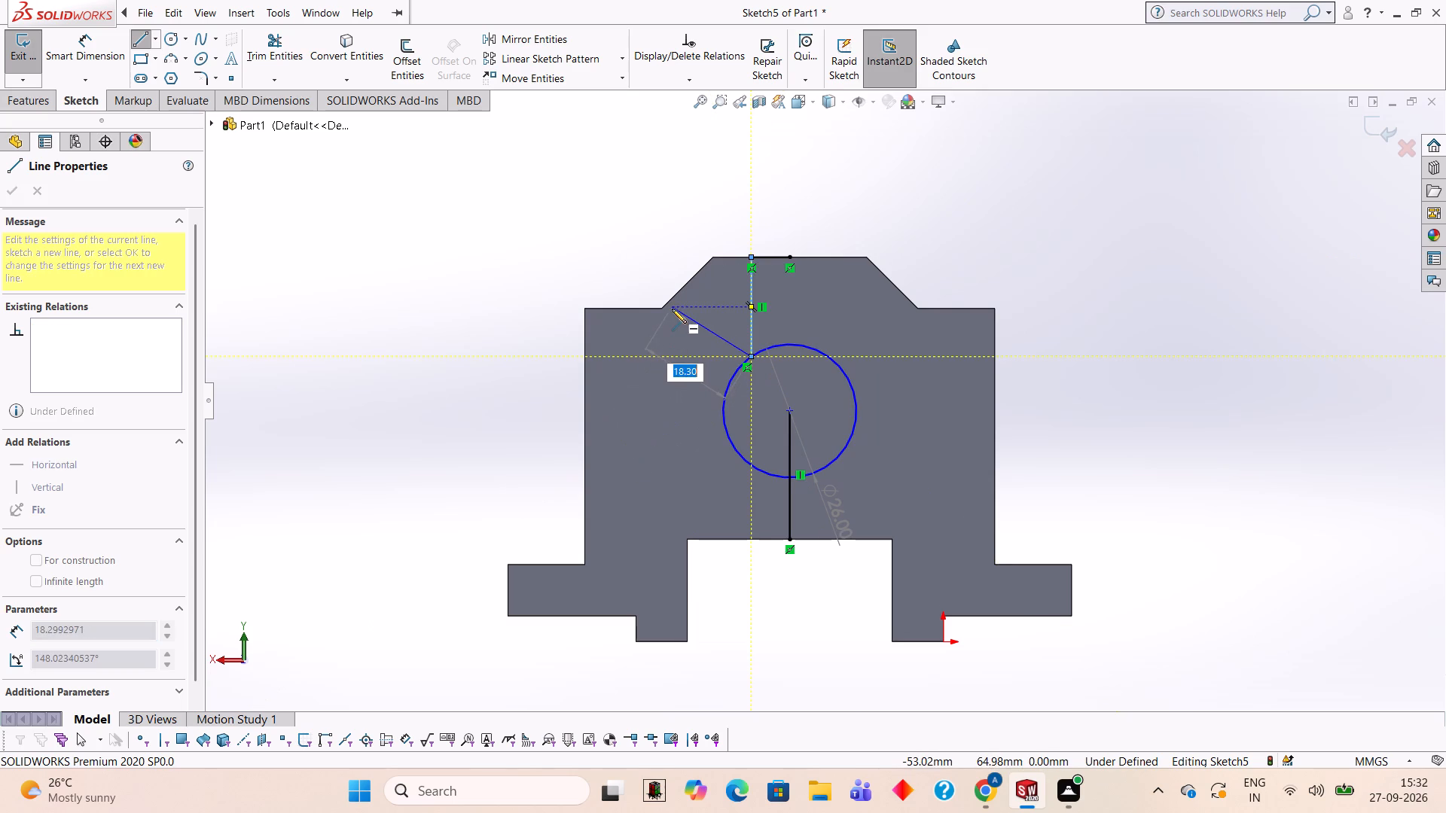
key("Escape")
key("Escape")
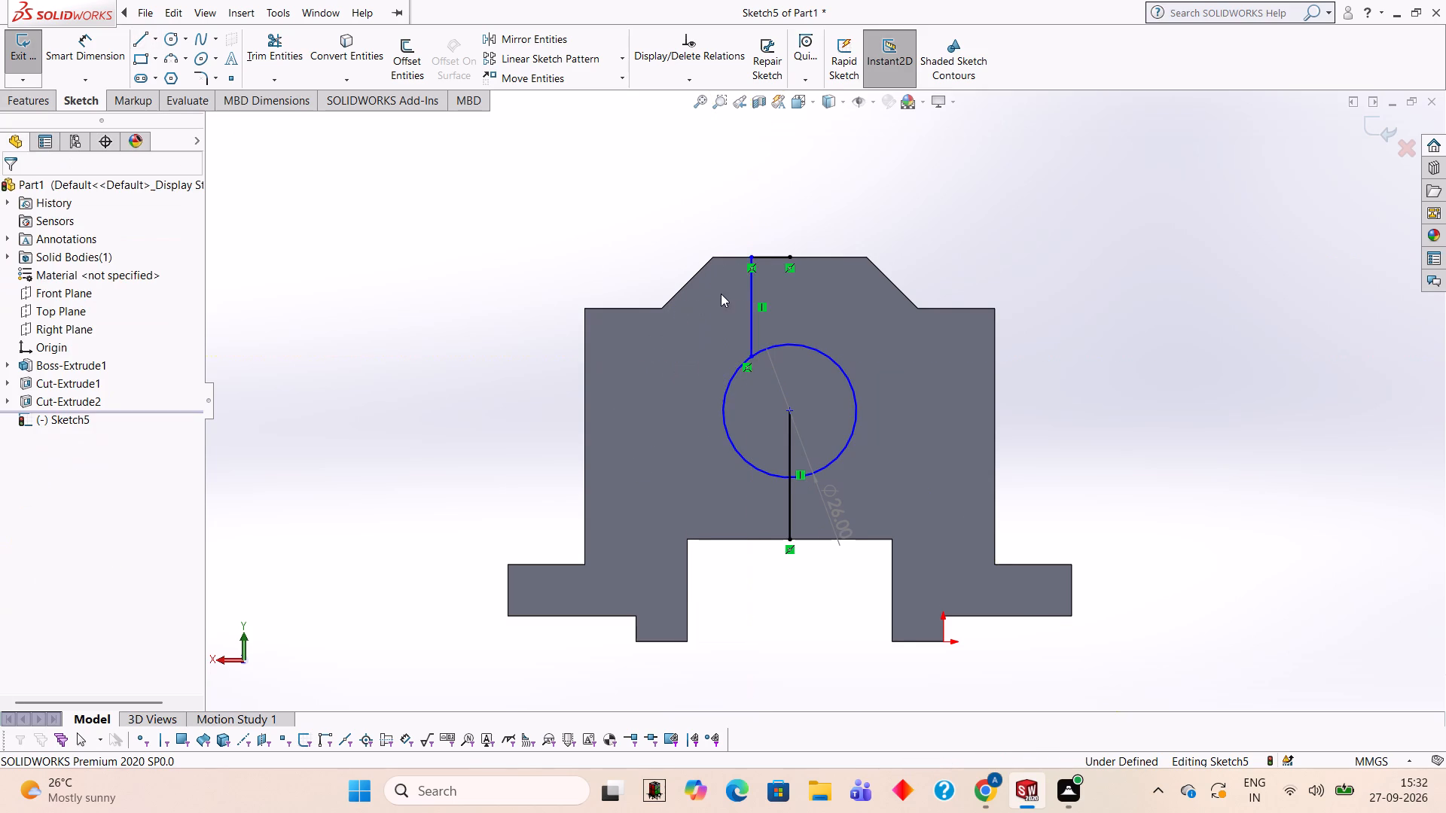
Sketch a matching 7.5 mm line rightward from the top edge's midpoint, continued vertically down to the circle.
left_click(147, 47)
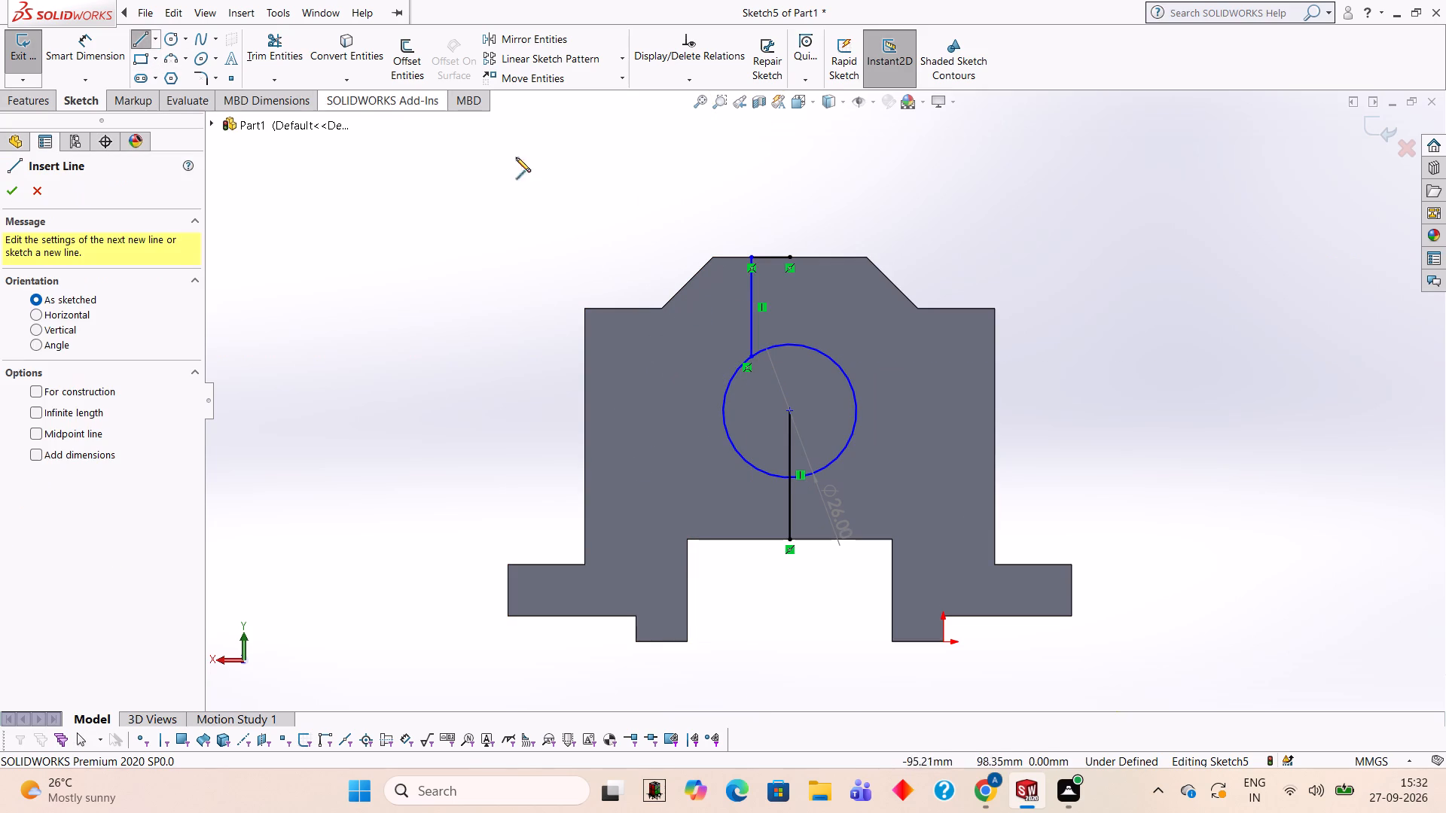
left_click(789, 256)
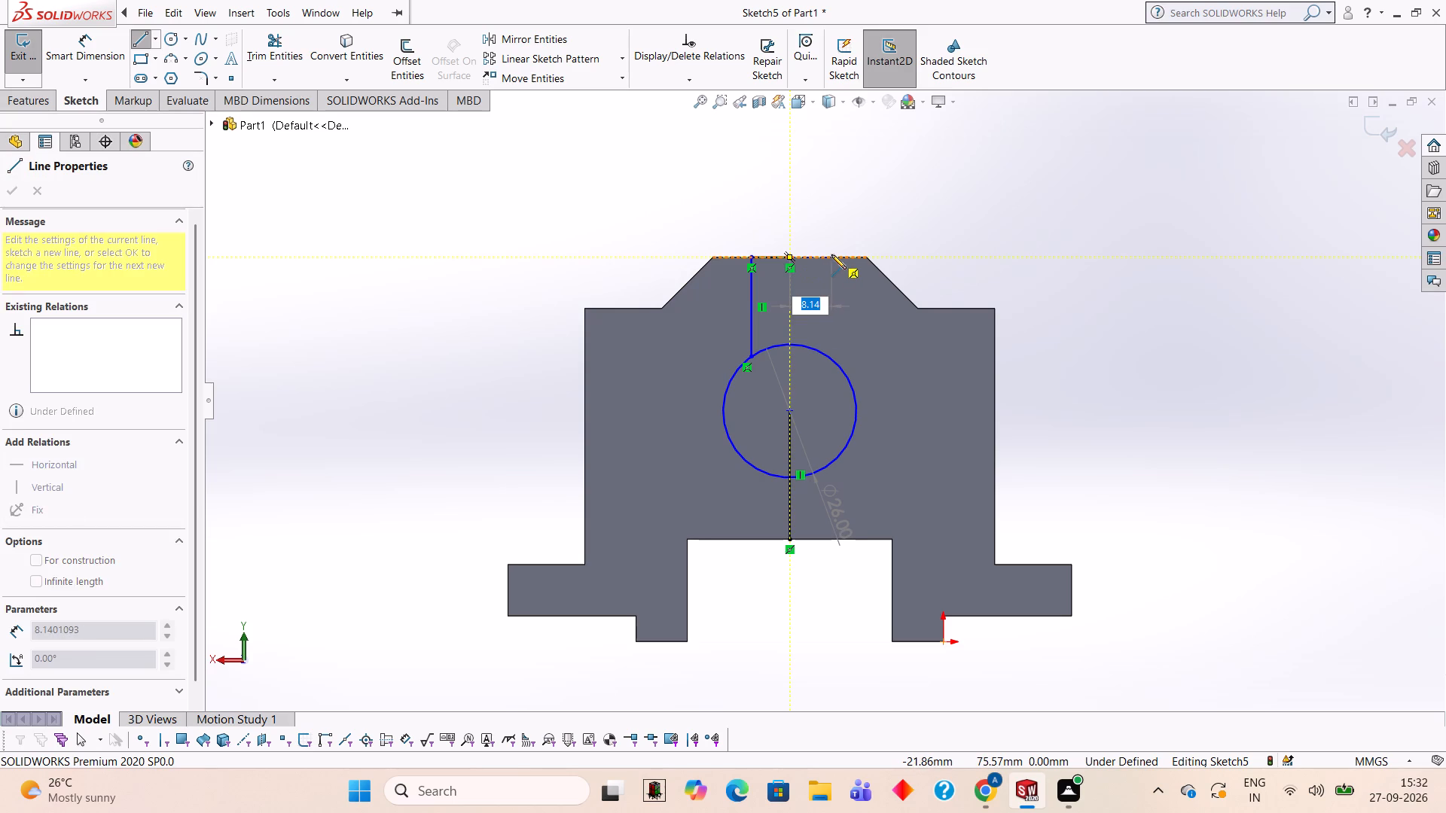
type("7.5")
key("Return")
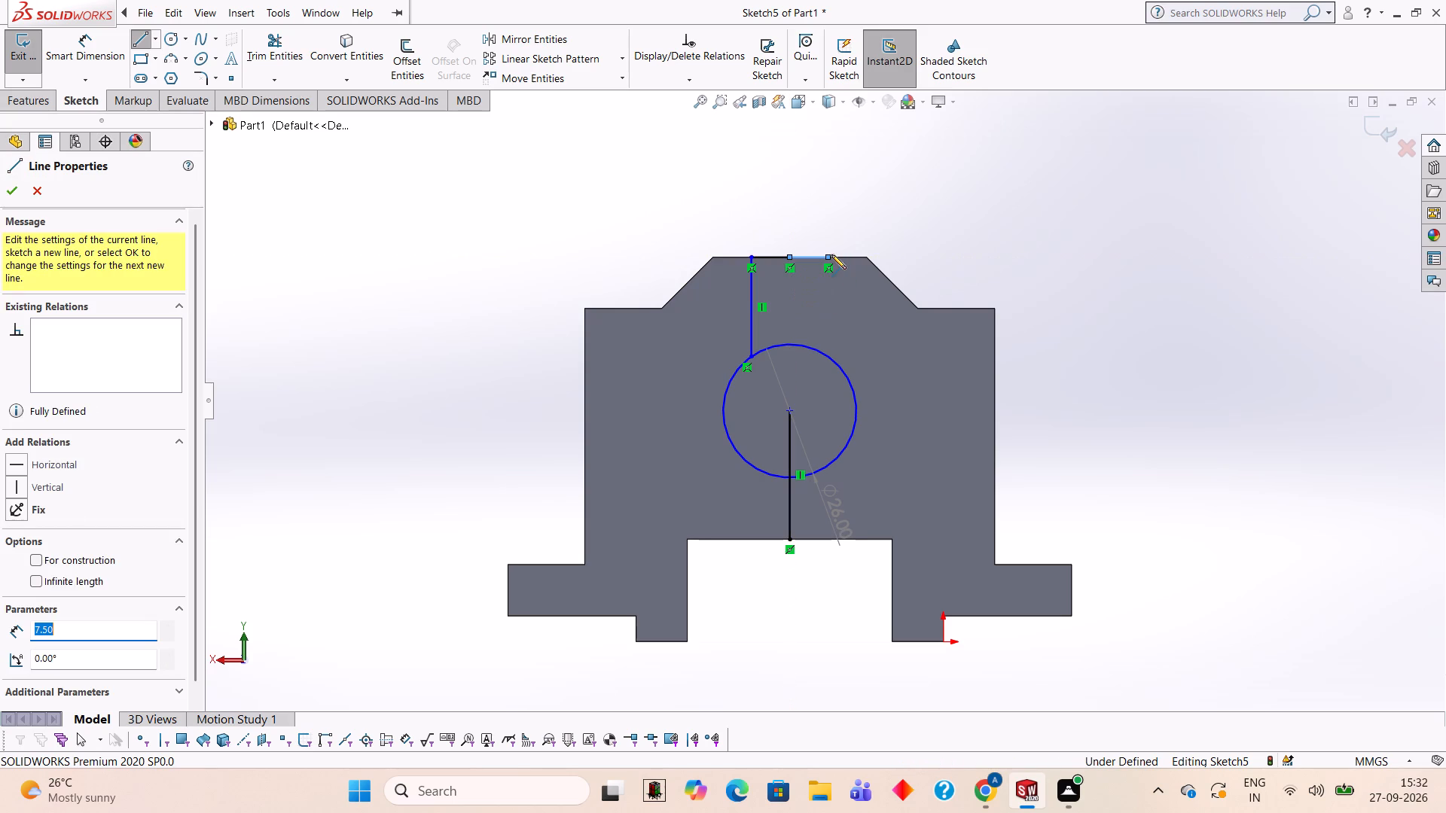
left_click(828, 355)
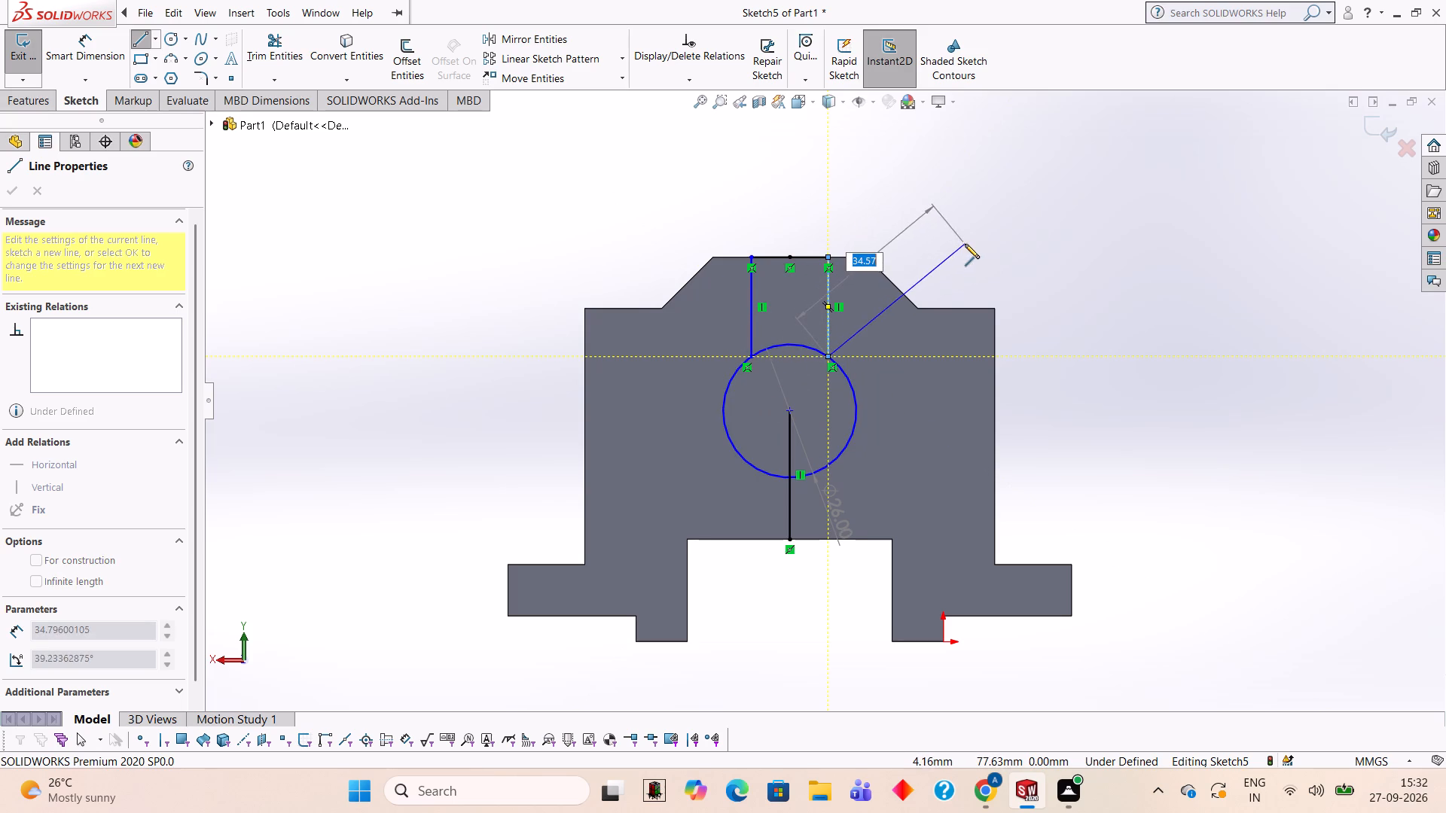
key("Escape")
left_click(491, 175)
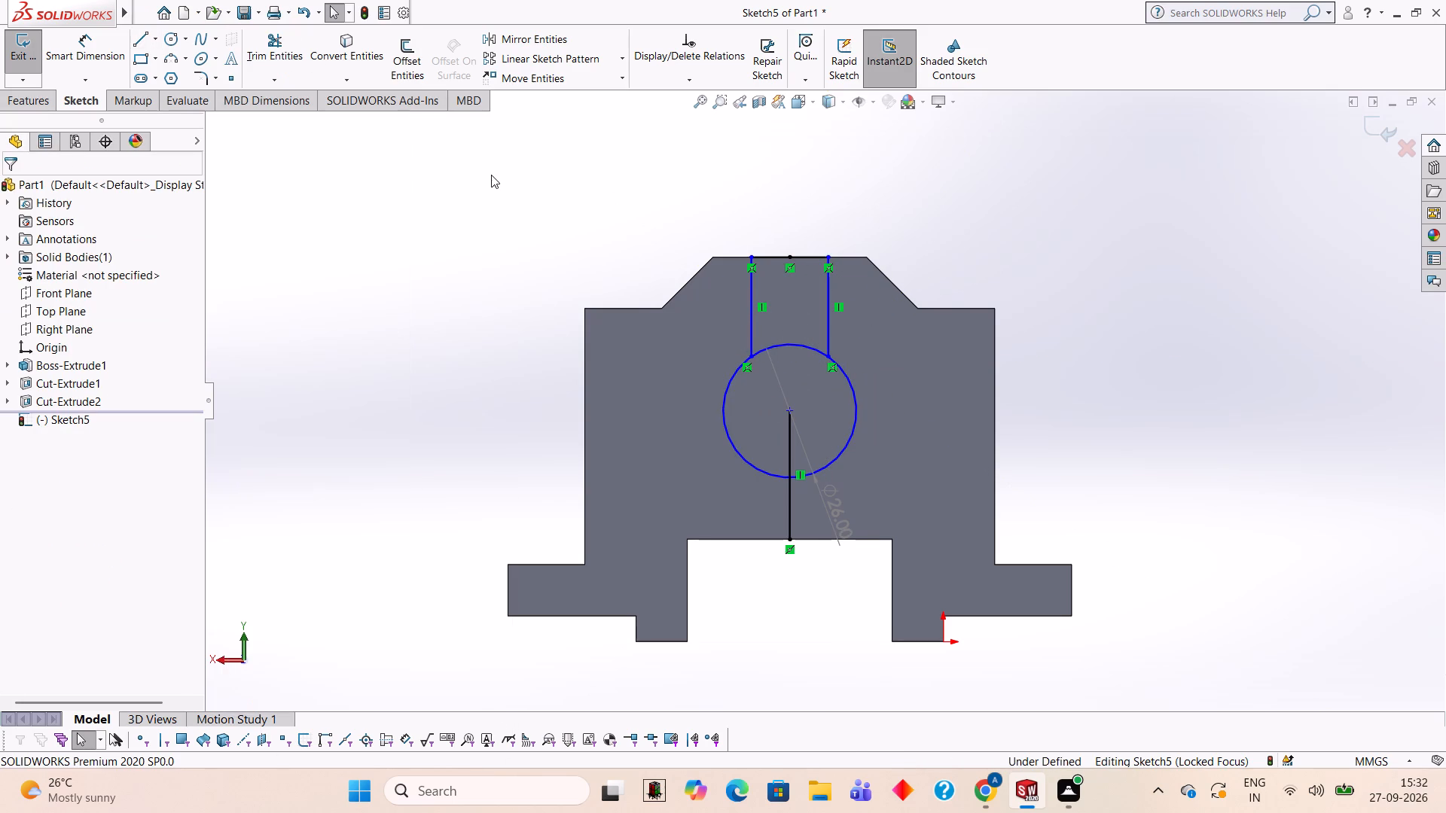
Trim away the circle's arc between the two slot lines and the whole central vertical line, leaving a keyhole outline.
left_click(280, 56)
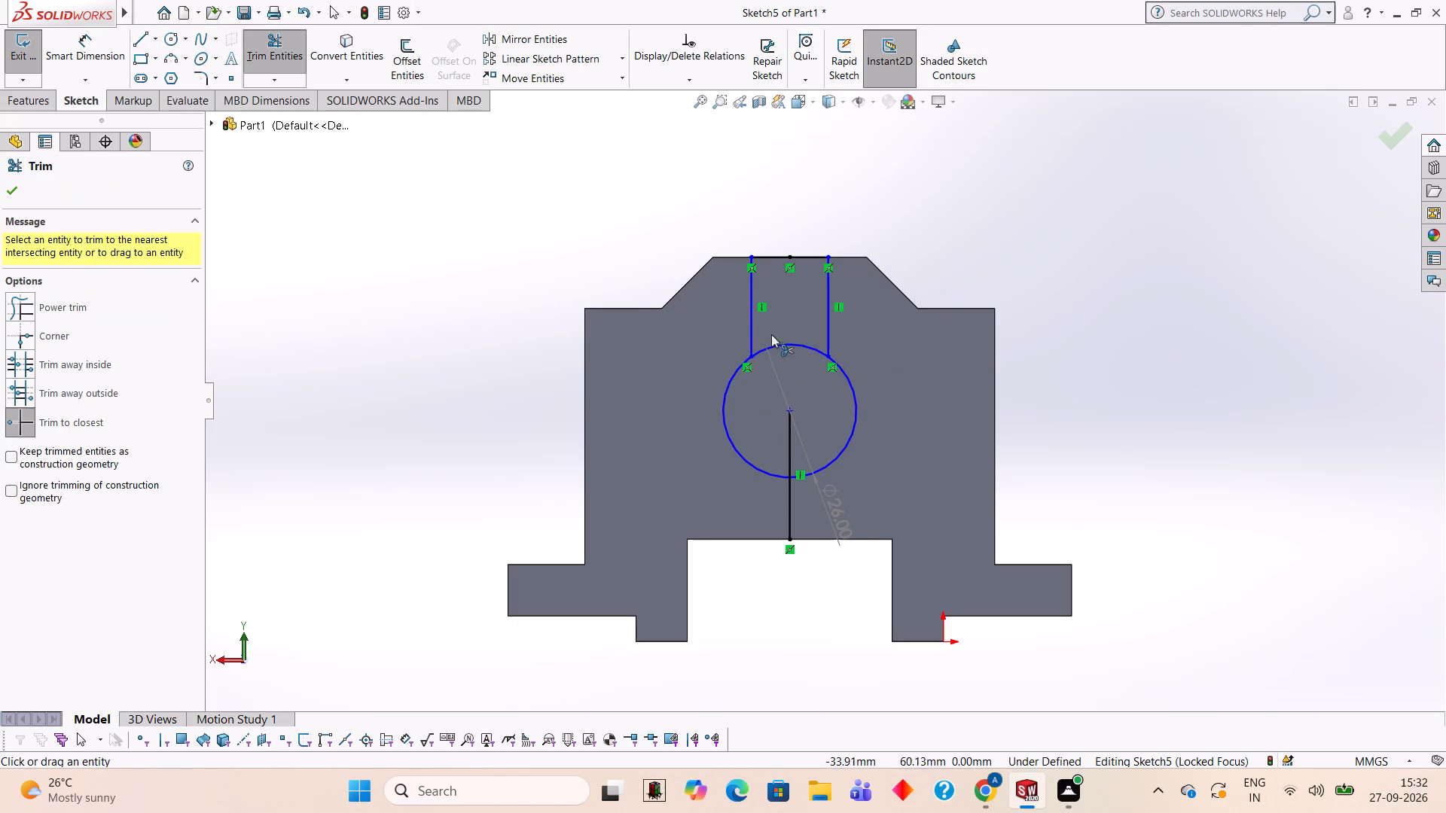
left_click(786, 342)
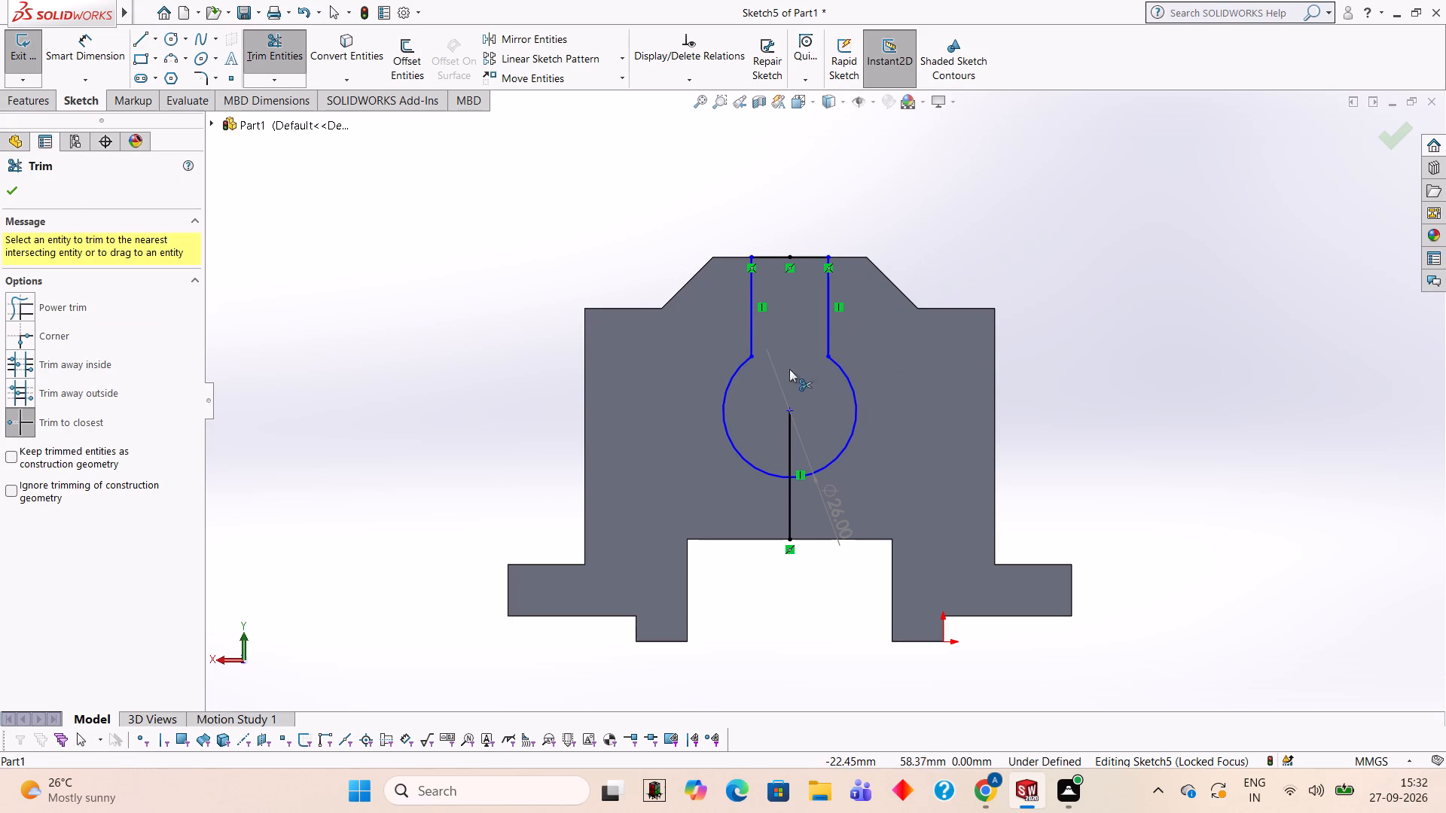
left_click(791, 447)
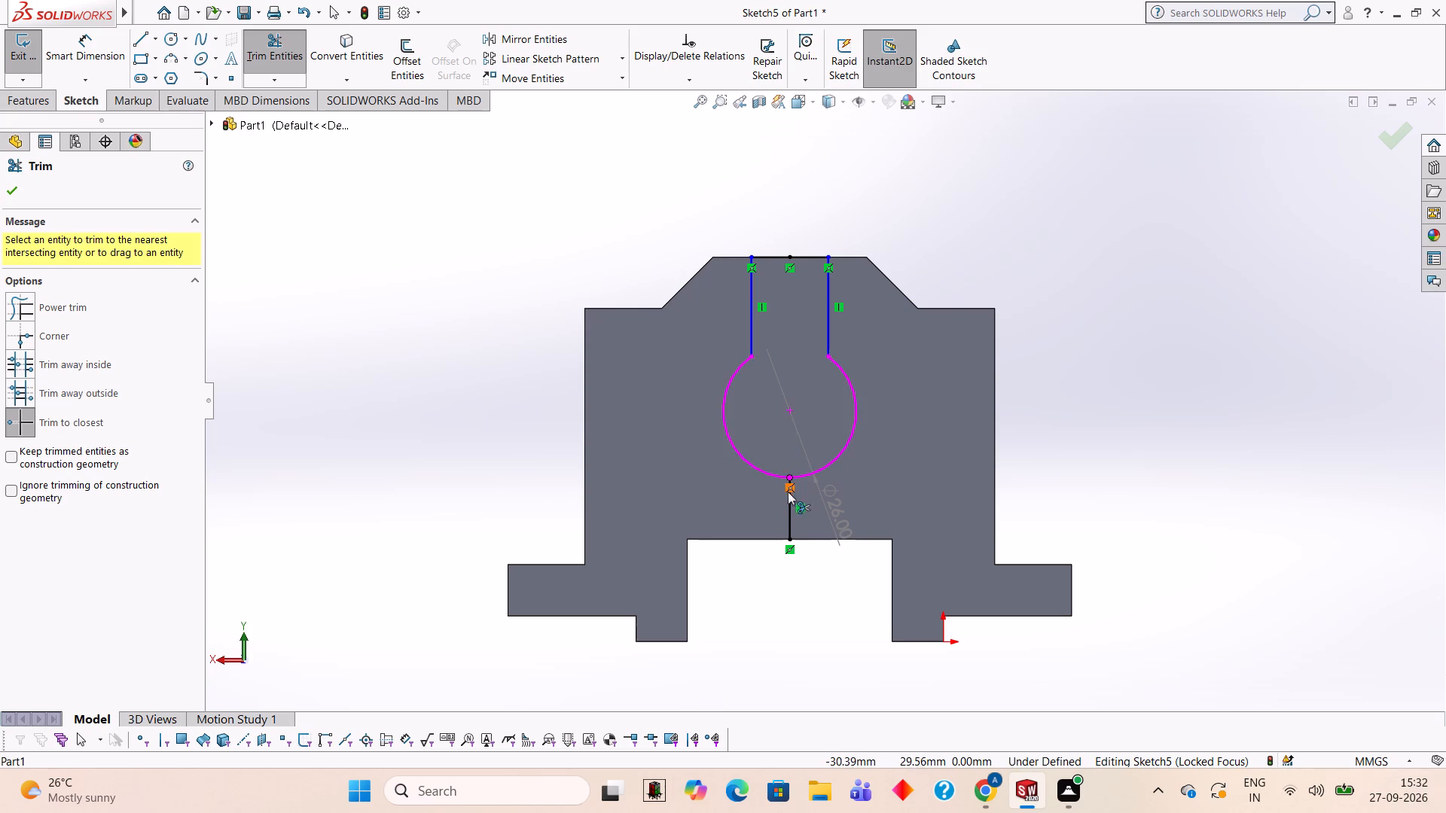
left_click(789, 499)
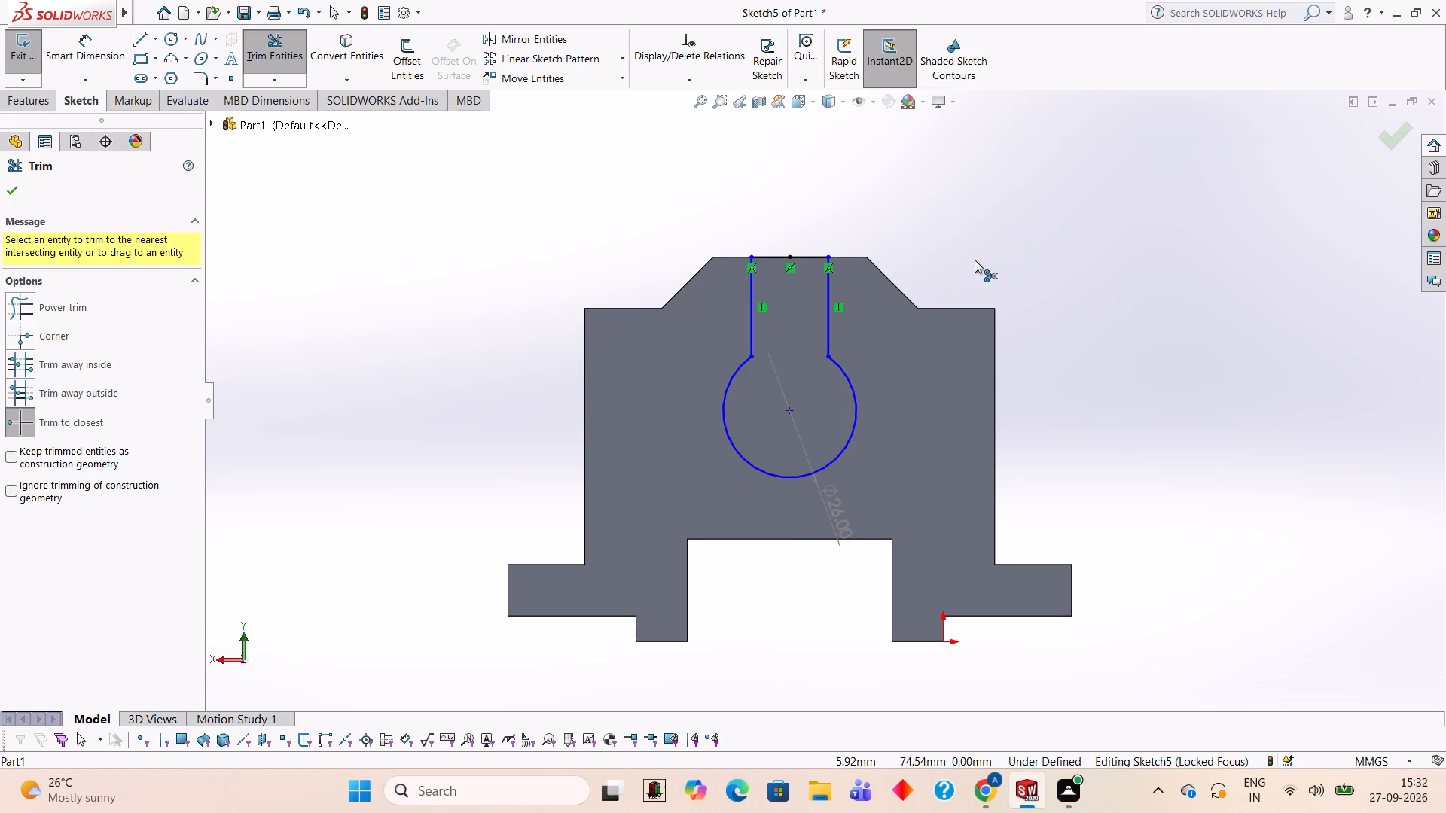
Cut-extrude the keyhole profile into the part as a blind cut 10 mm deep.
left_click(39, 97)
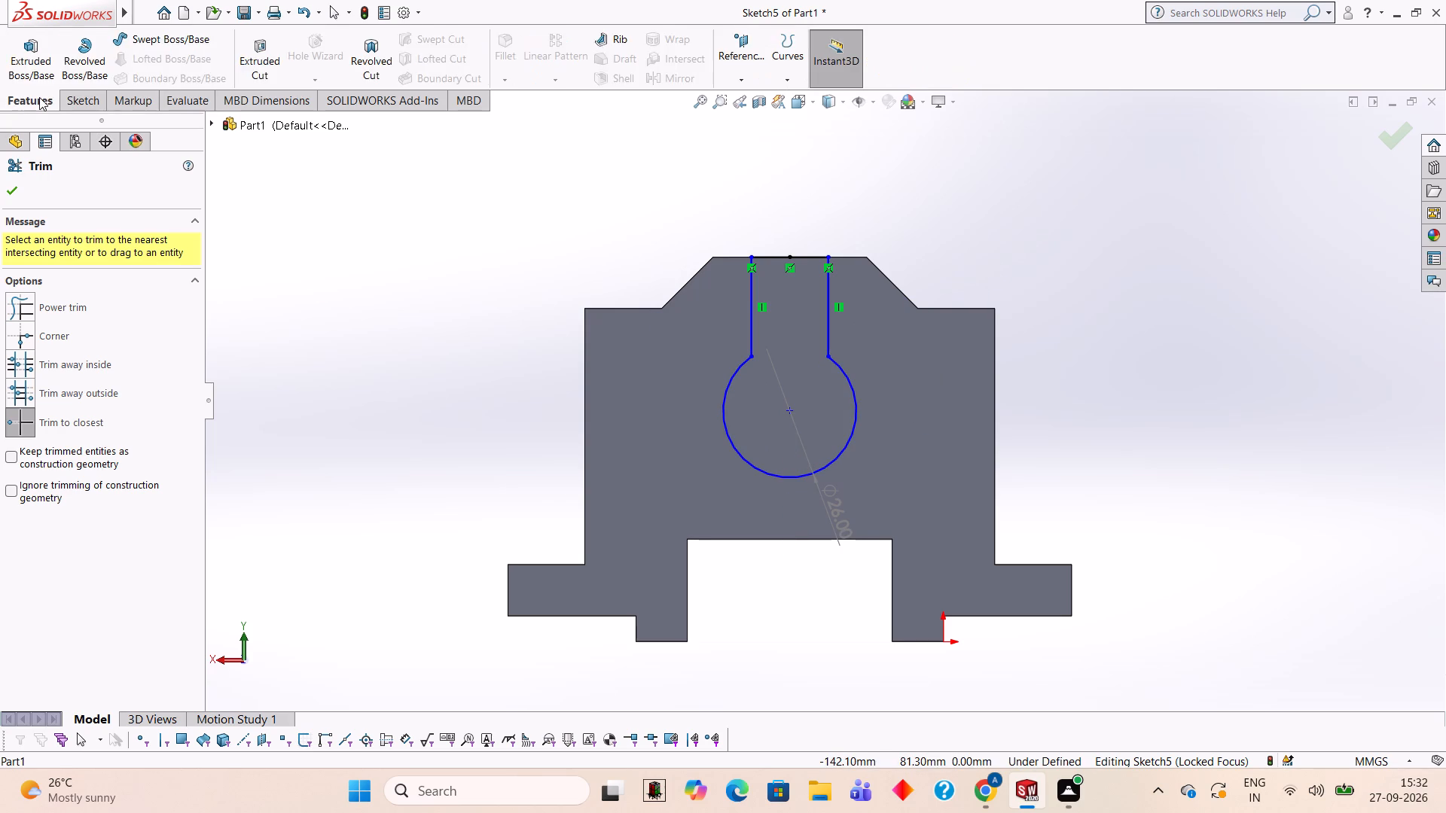
left_click(253, 56)
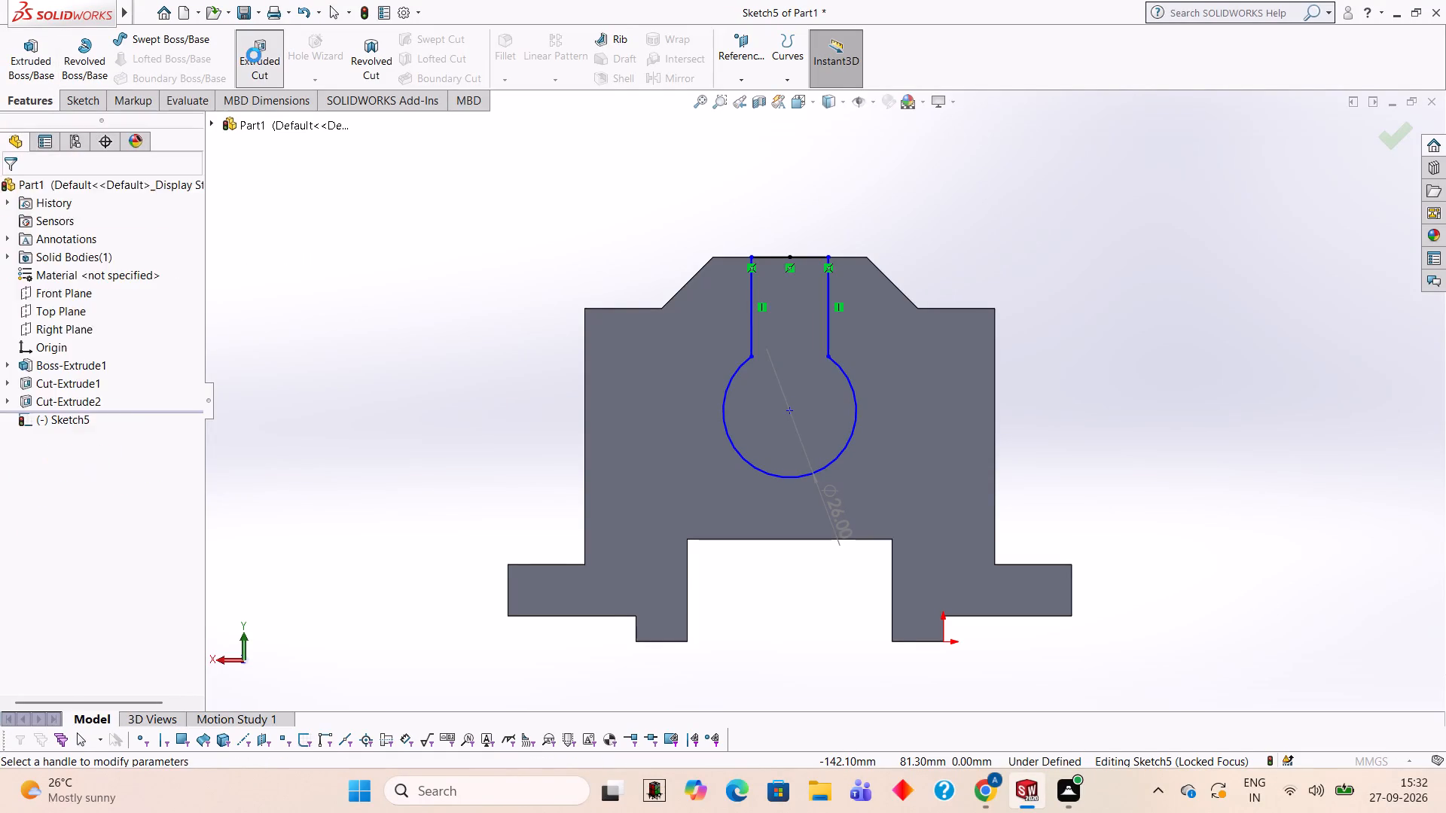
scroll(706, 276, "down", 1)
middle_click_drag(1111, 206, 1033, 355)
left_click(12, 199)
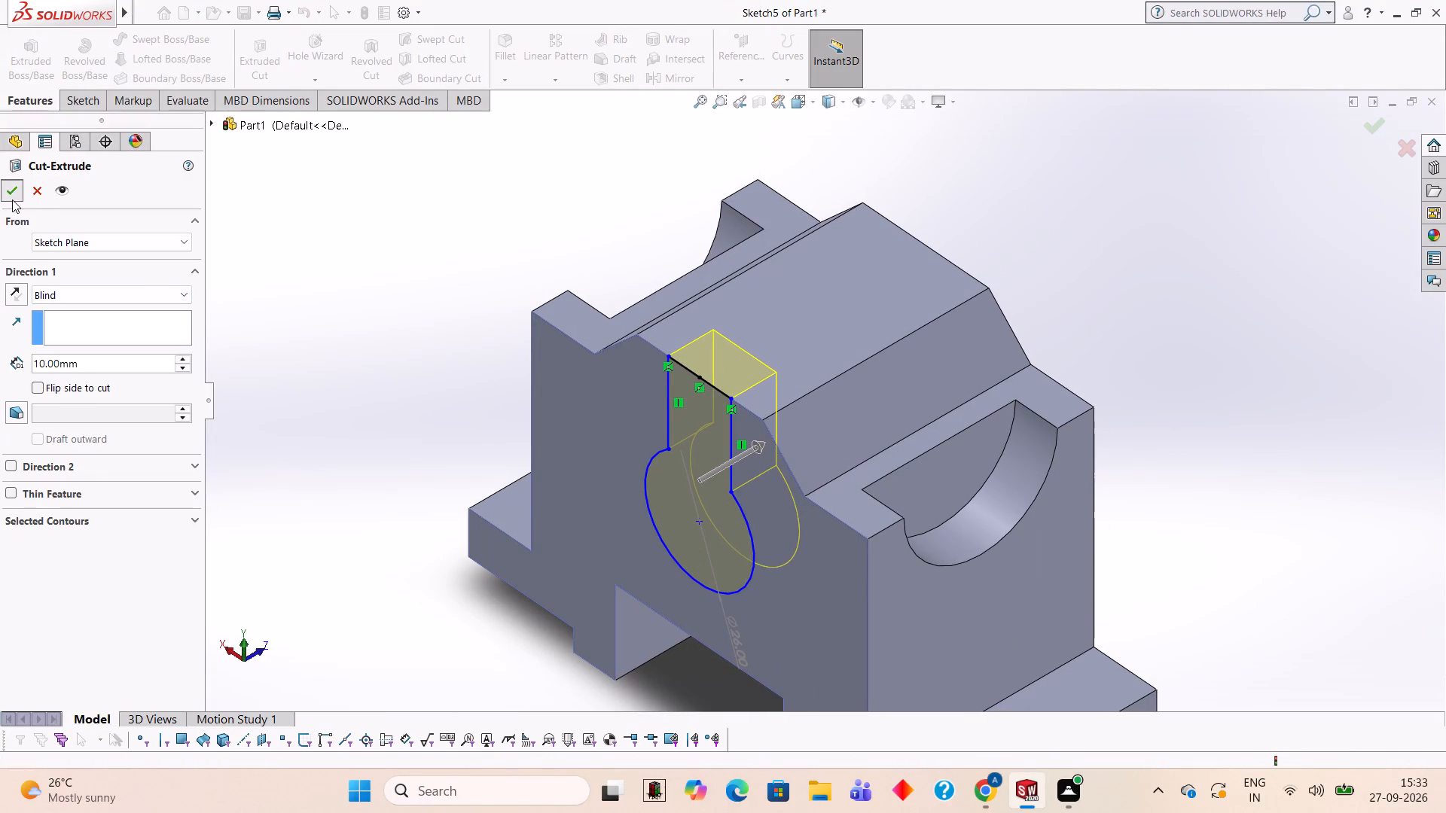
left_click(405, 346)
Start a new sketch on the large flat face opposite the keyhole cut, viewed straight on.
middle_click_drag(392, 341, 497, 324)
scroll(466, 313, "up", 3)
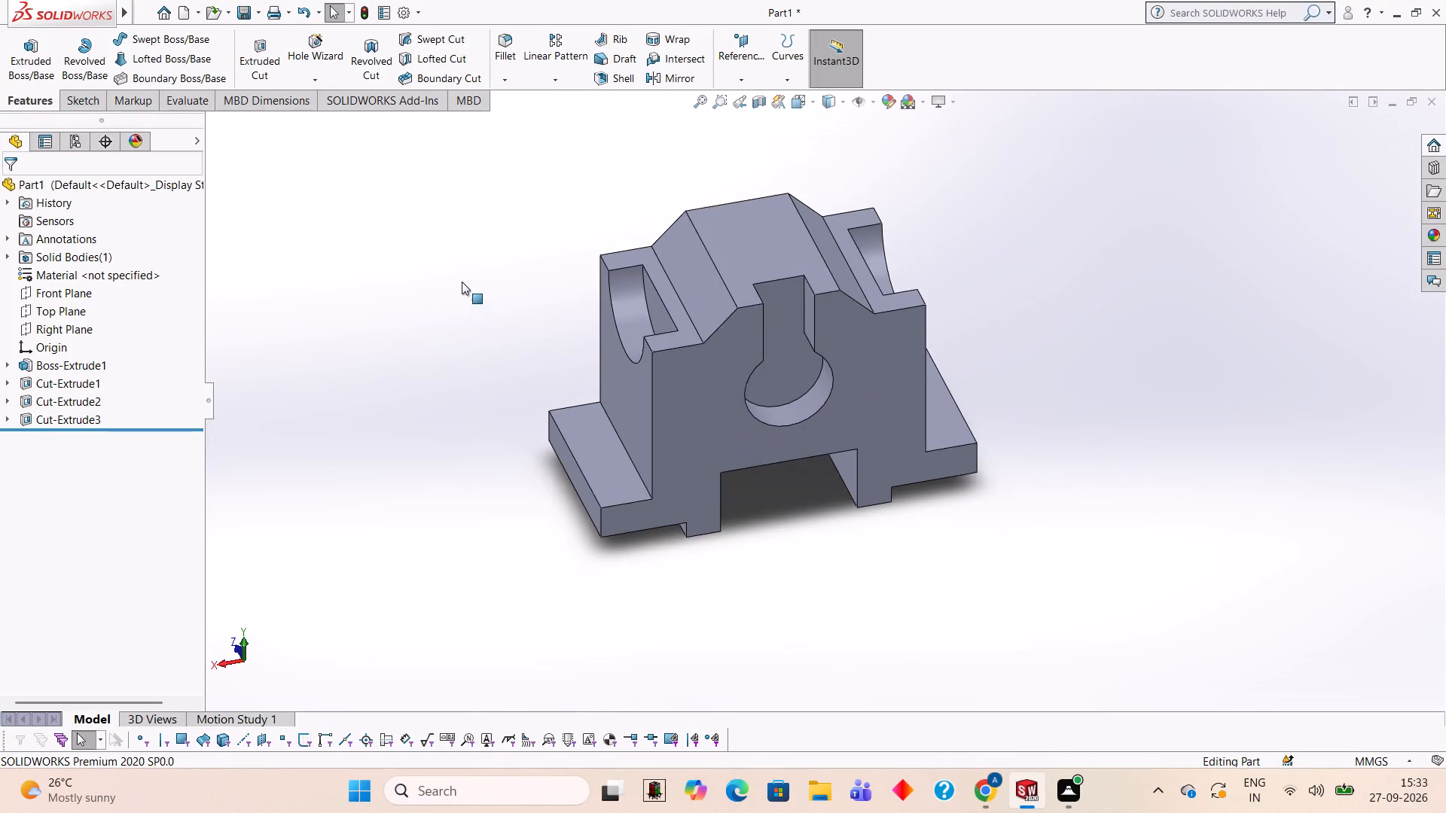
middle_click_drag(461, 281, 498, 245)
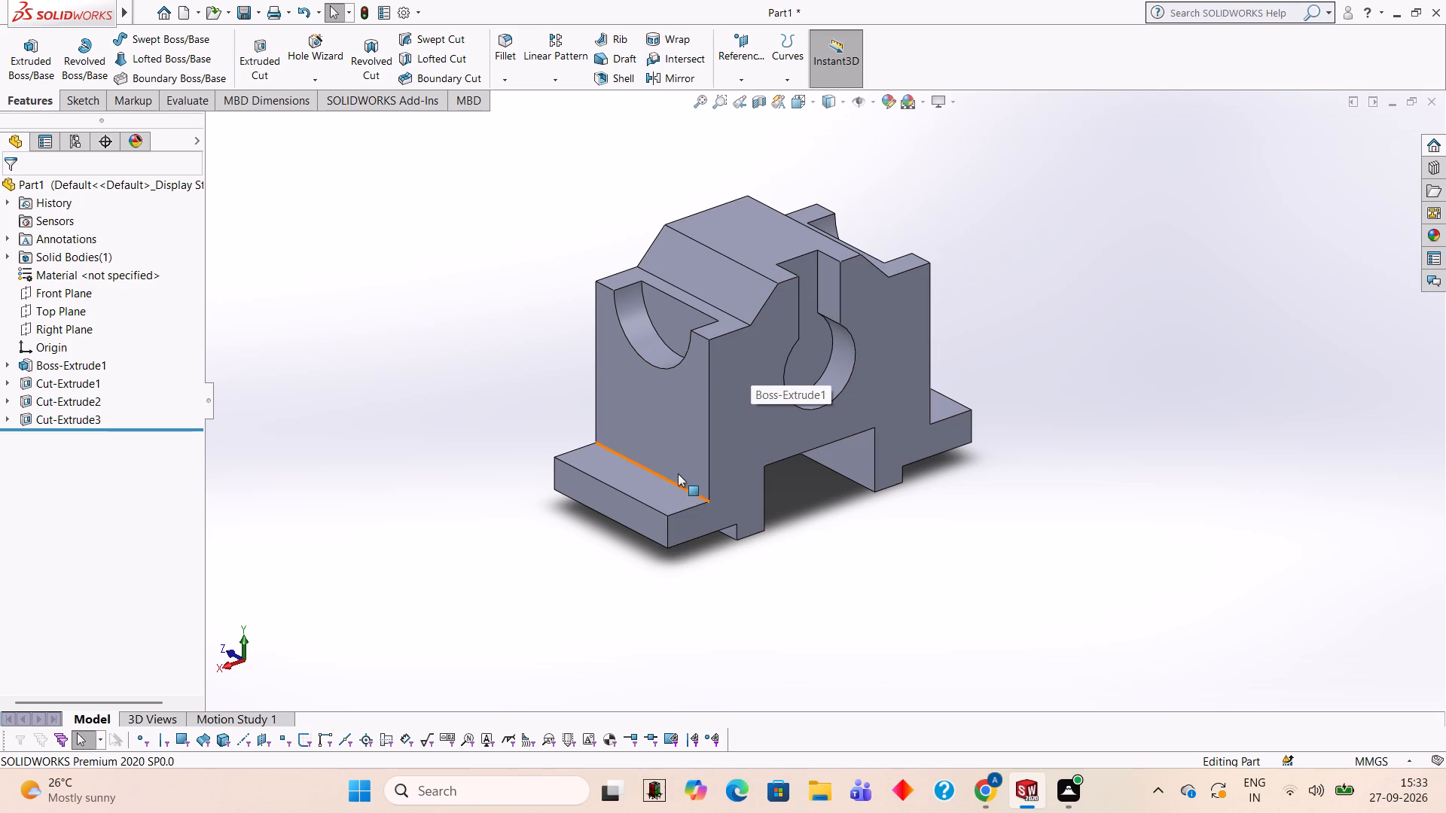
scroll(682, 261, "up", 1)
scroll(688, 242, "down", 1)
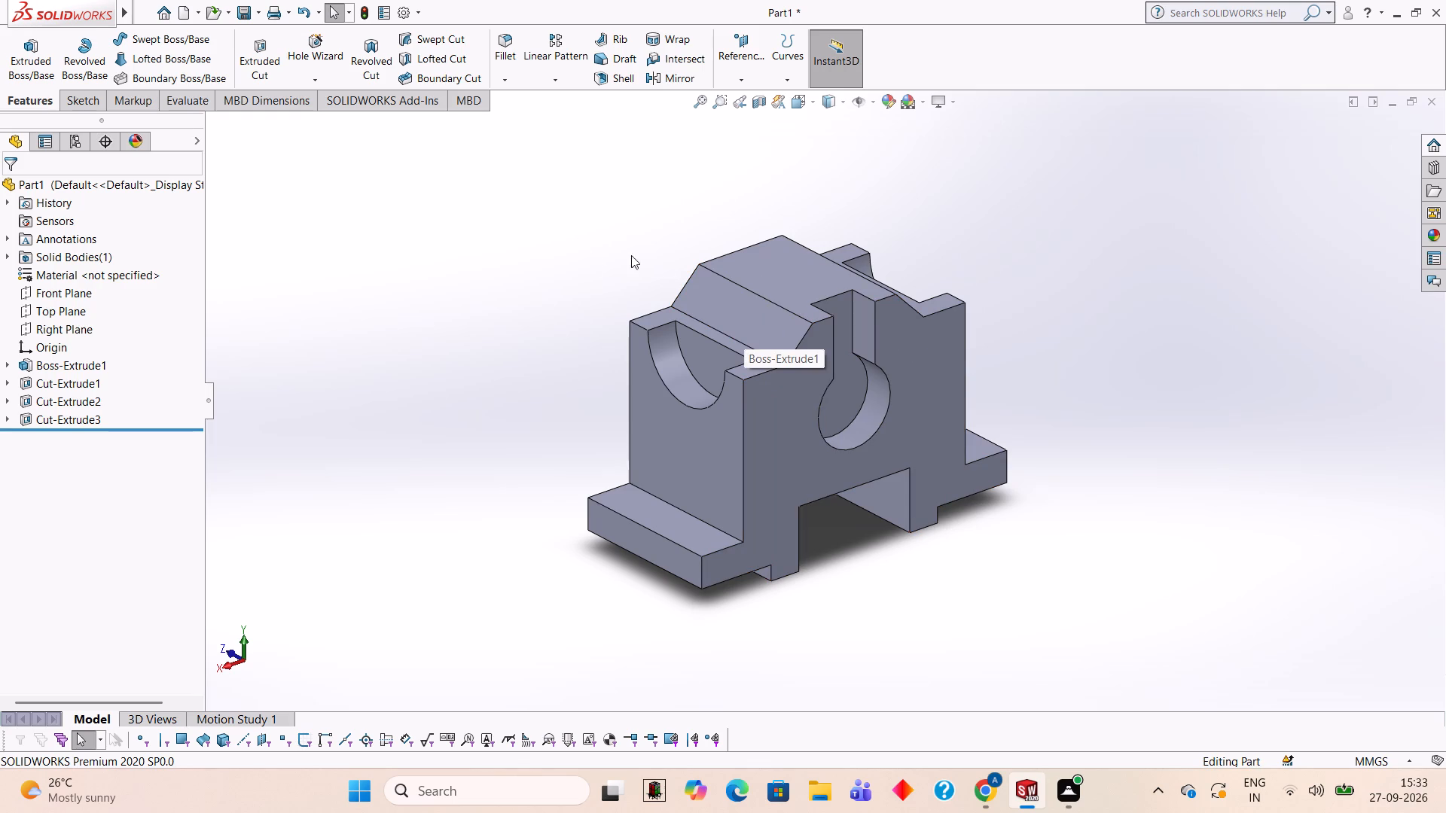
middle_click_drag(485, 369, 696, 312)
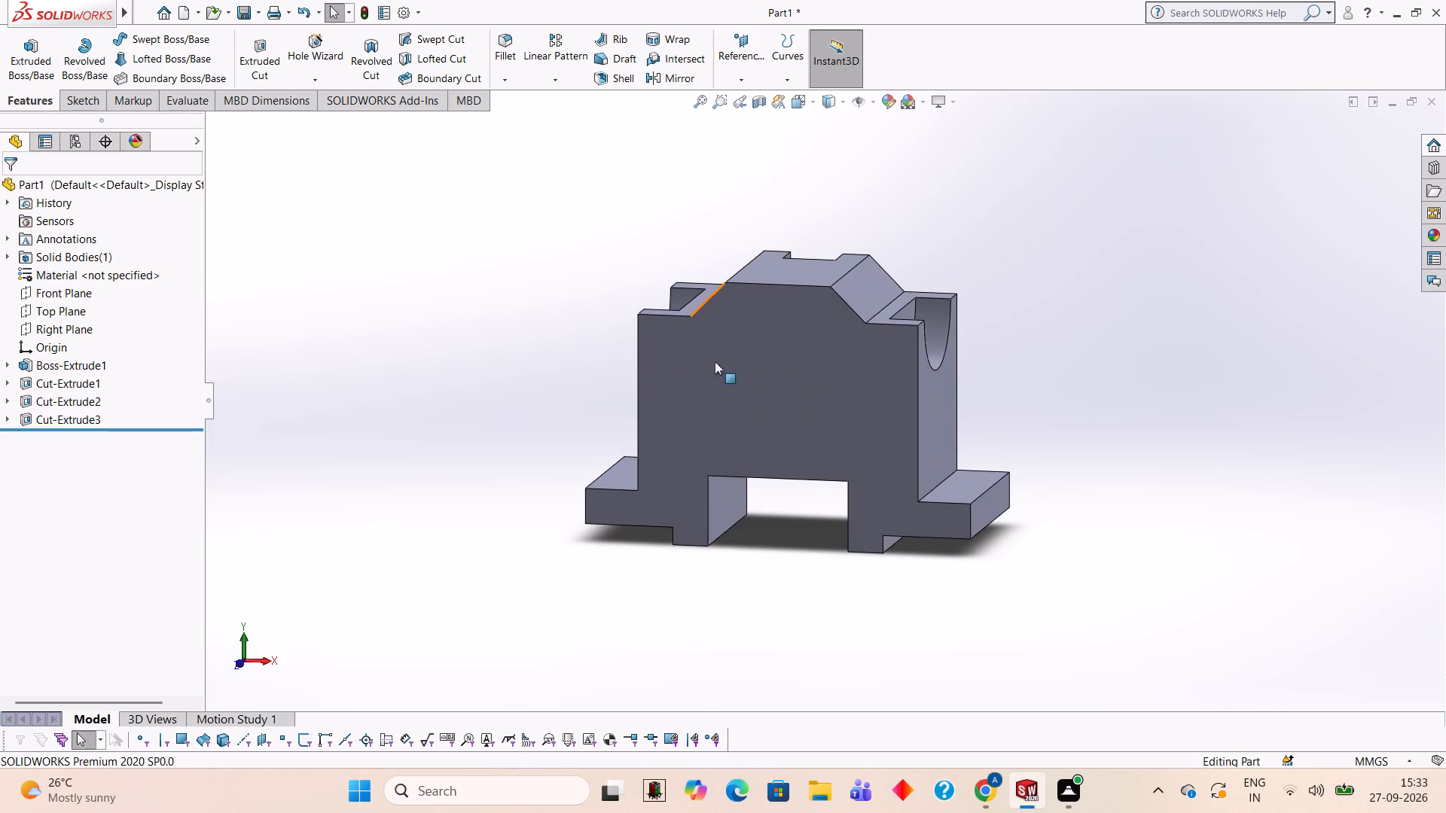
left_click(767, 367)
left_click(834, 327)
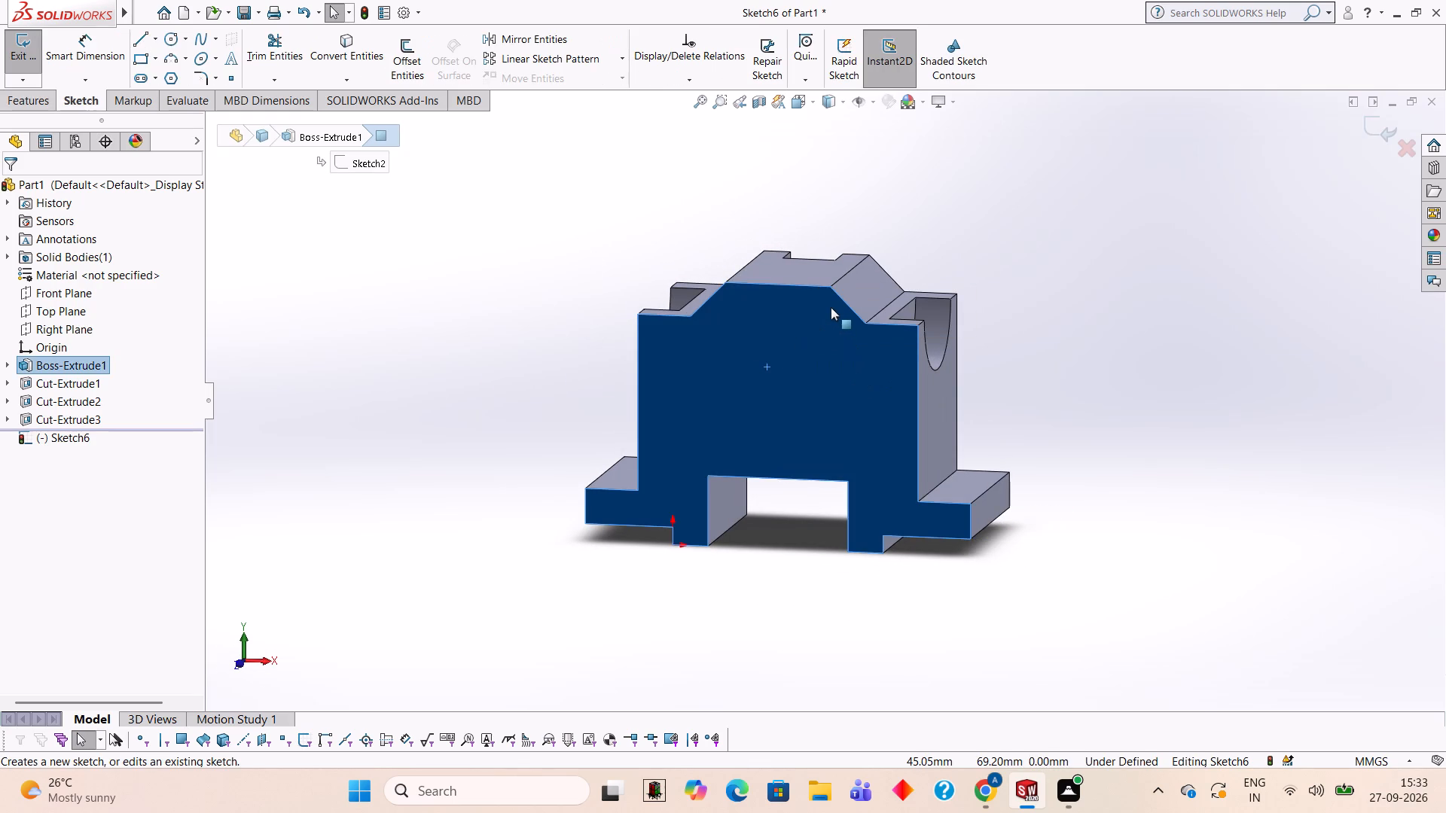
key("ctrl+8")
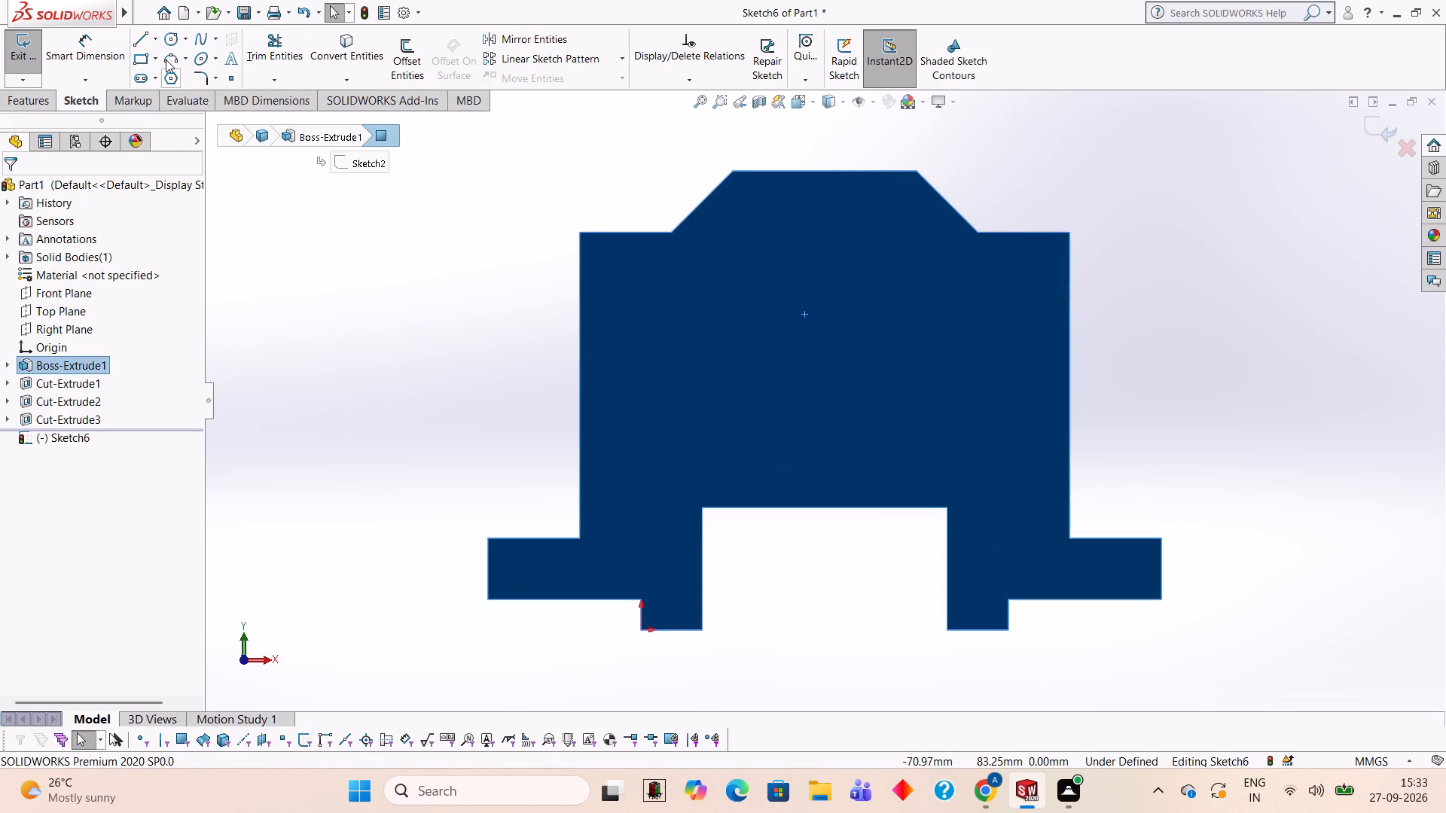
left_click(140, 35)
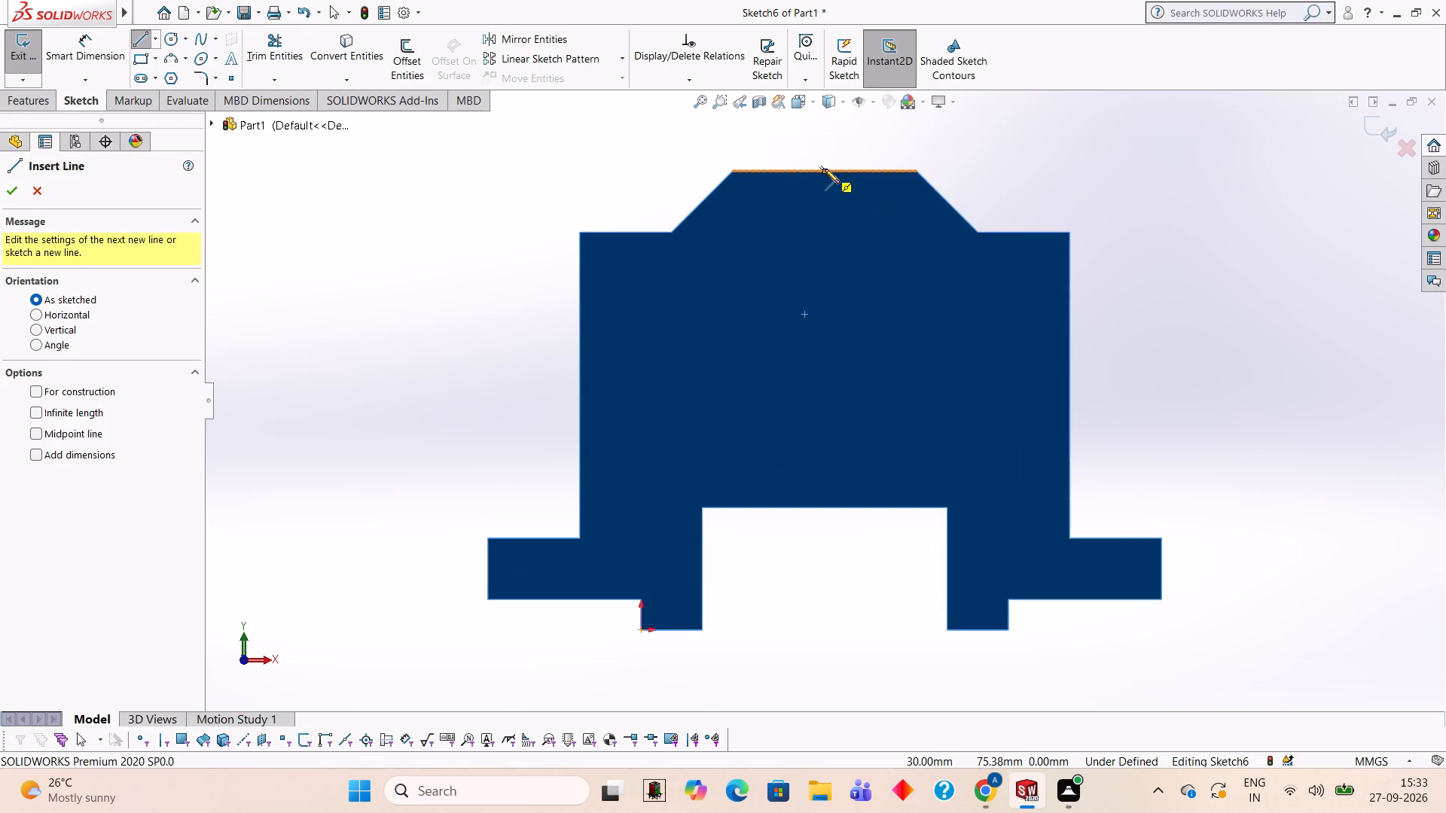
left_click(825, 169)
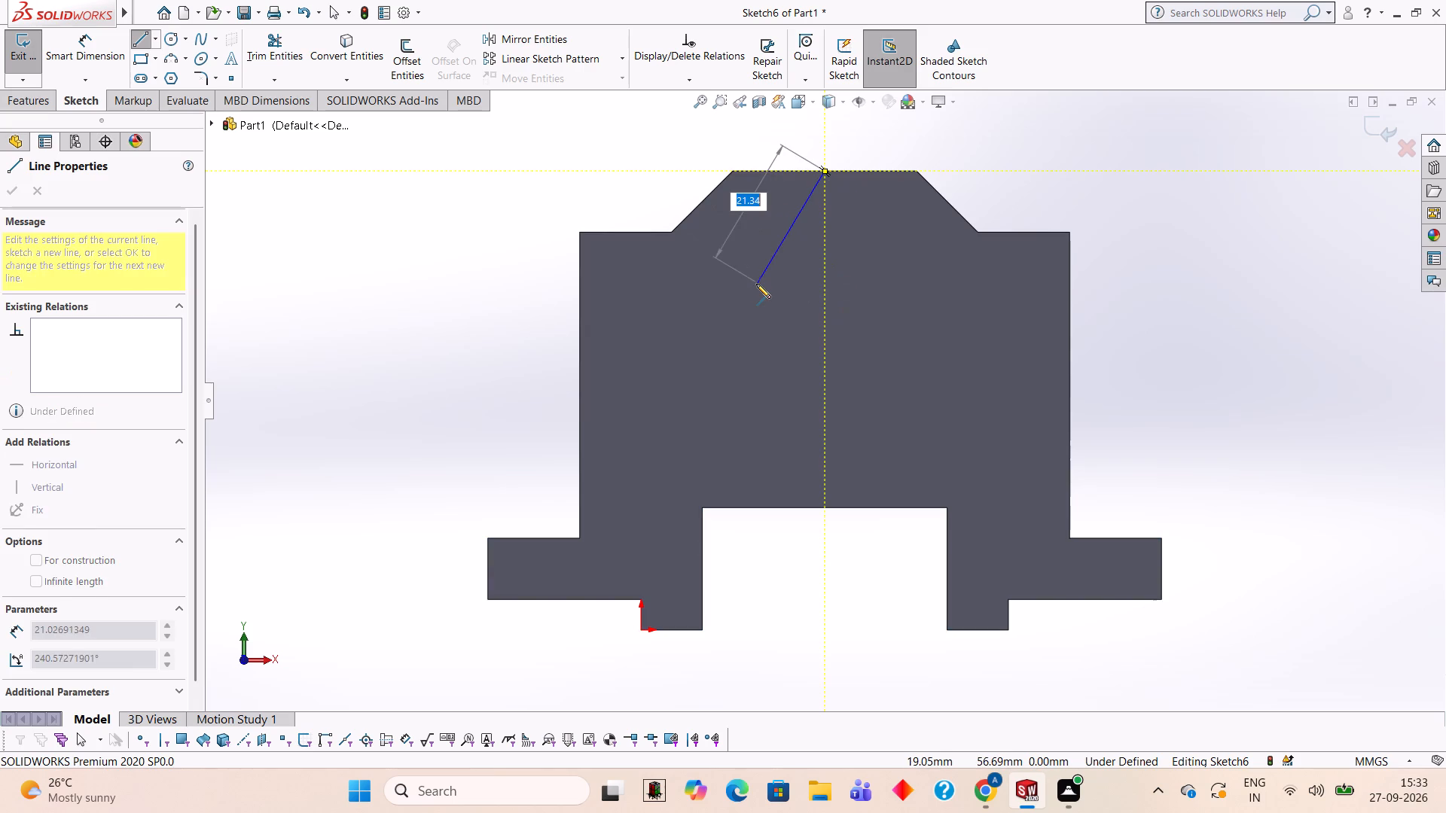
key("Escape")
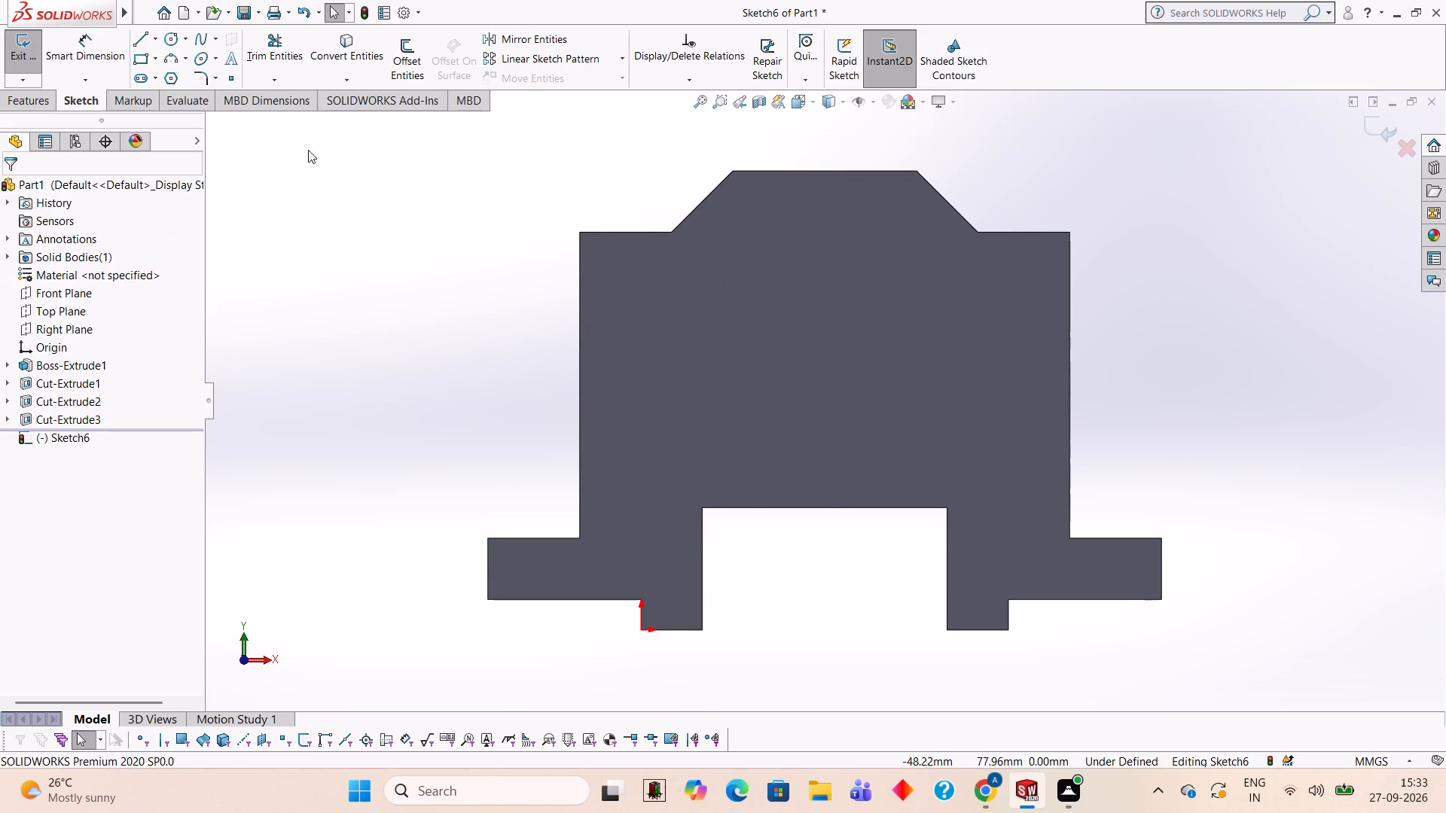
Sketch a 25 mm vertical line upward from the midpoint of the bottom recess's upper edge.
left_click(136, 44)
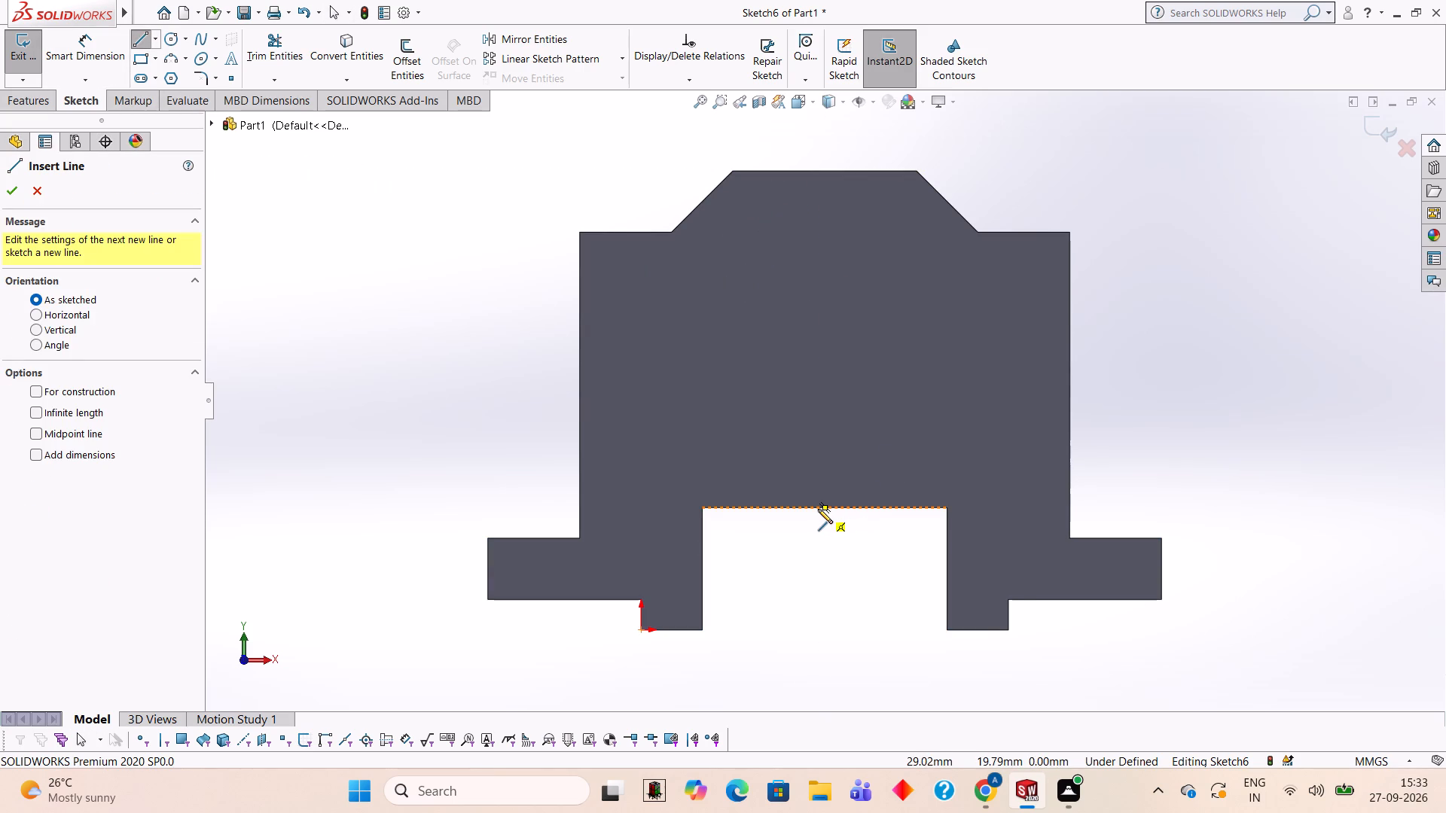
left_click(825, 507)
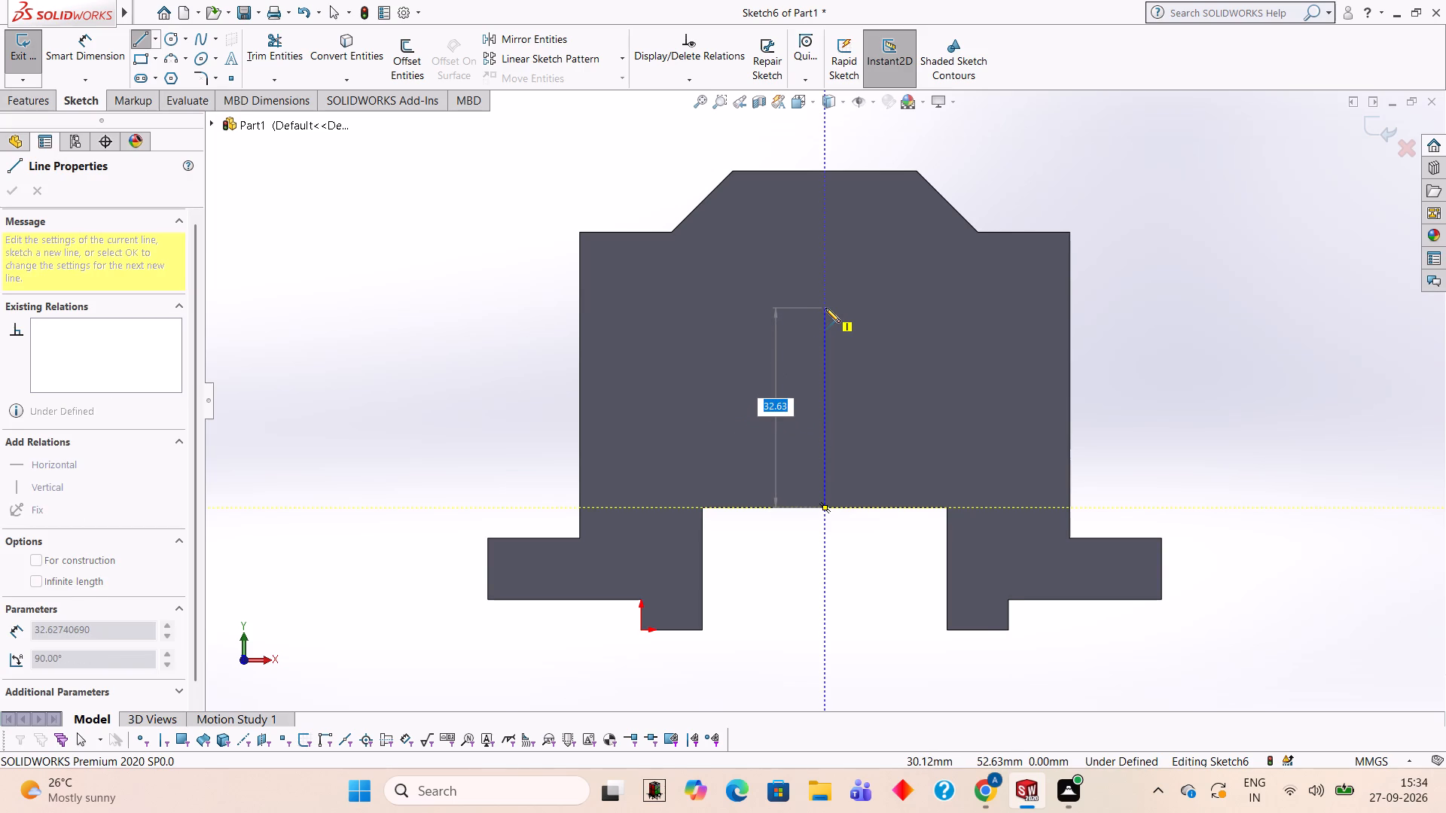
type("25")
key("Return")
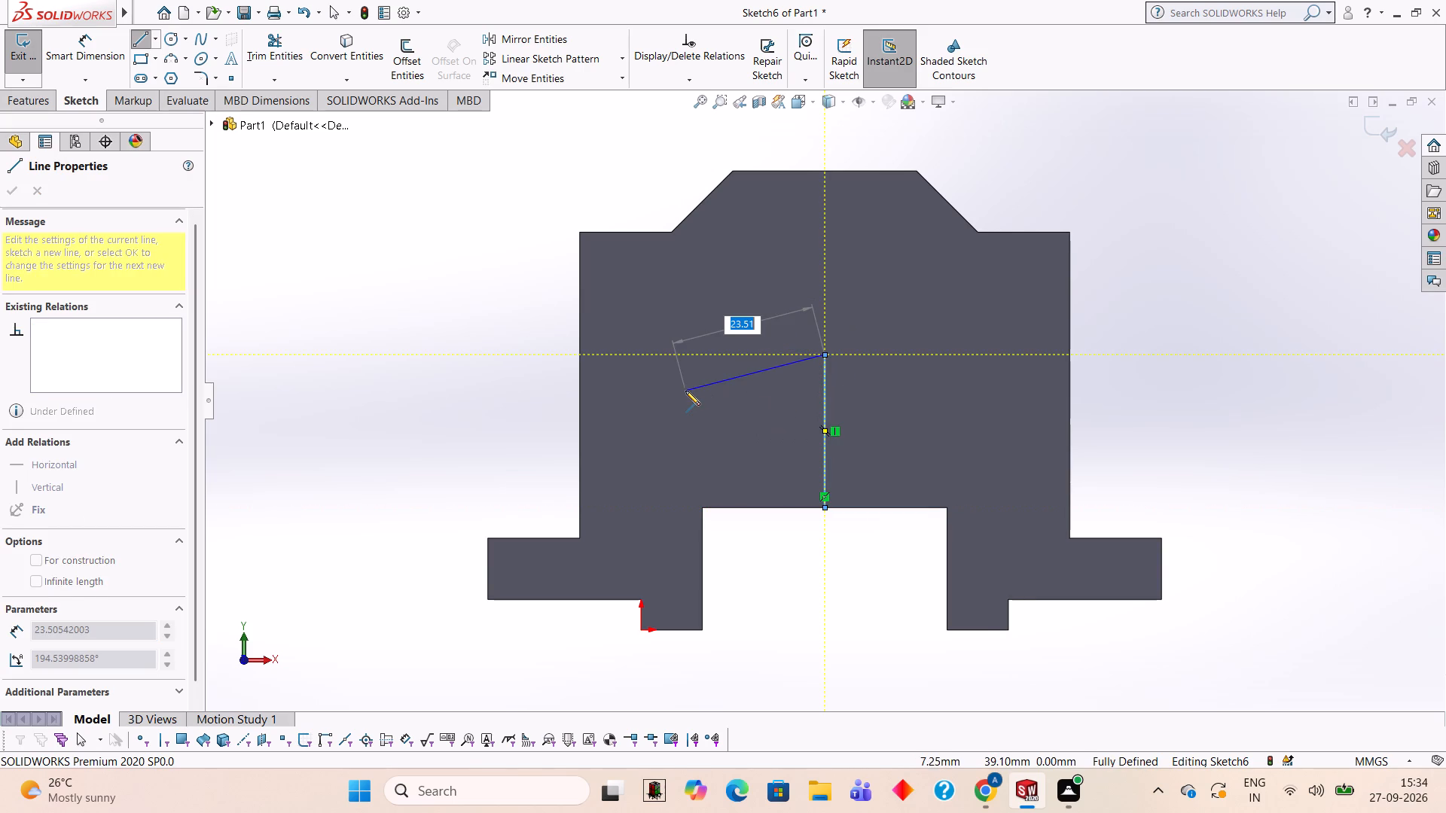
key("Escape")
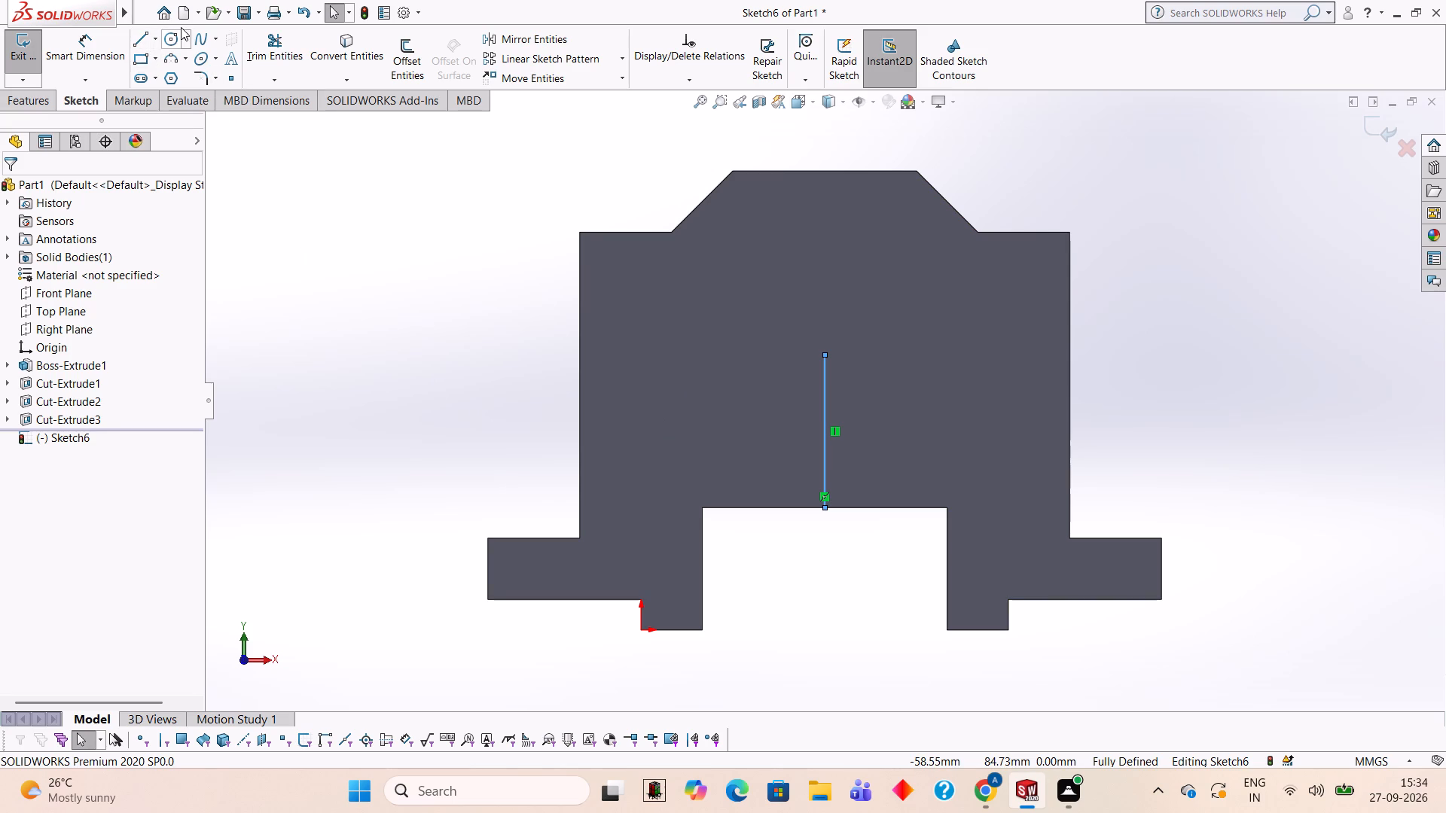
Sketch a 26 mm diameter circle centred on the vertical line's upper end.
left_click(169, 32)
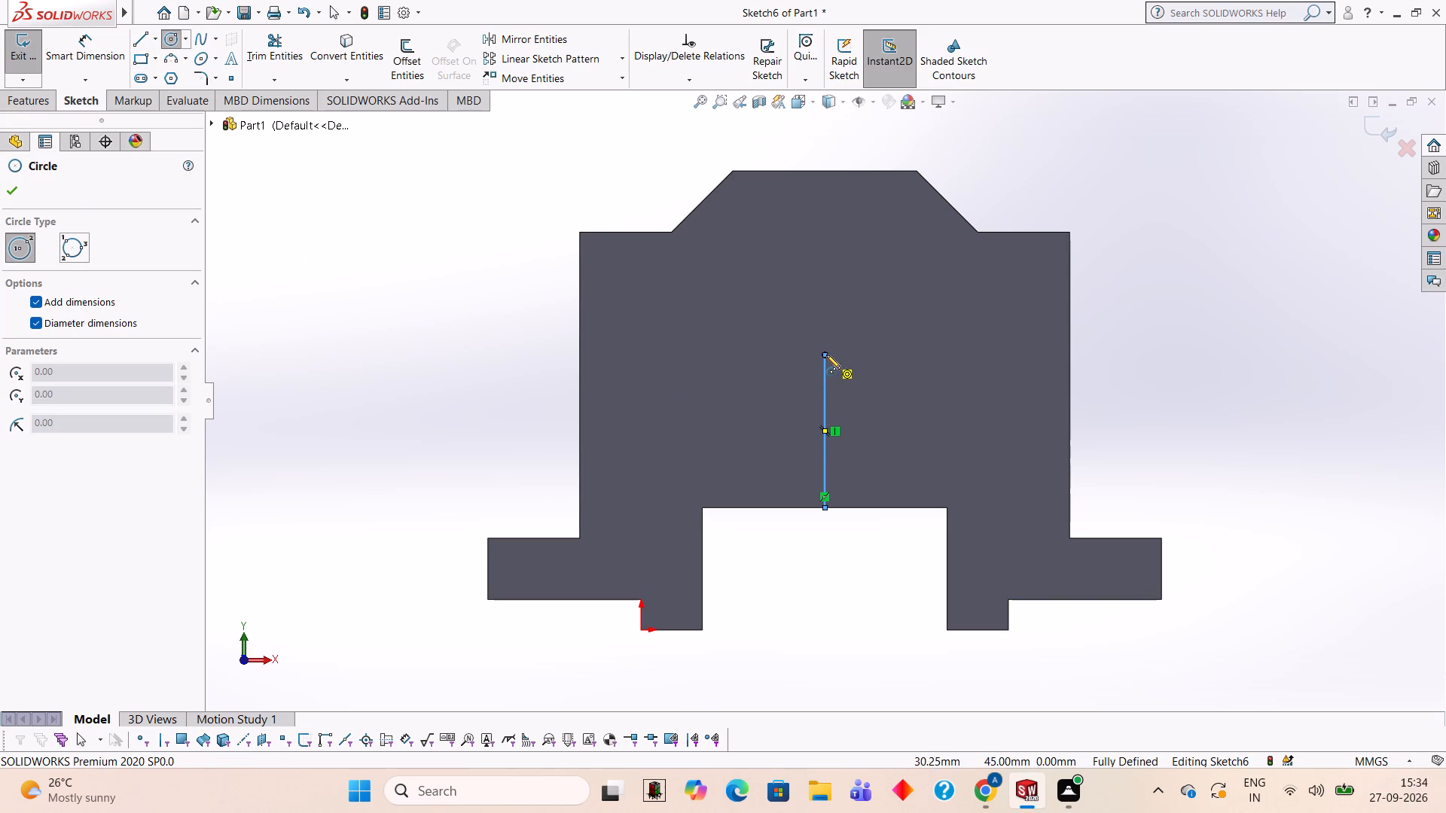
left_click(823, 353)
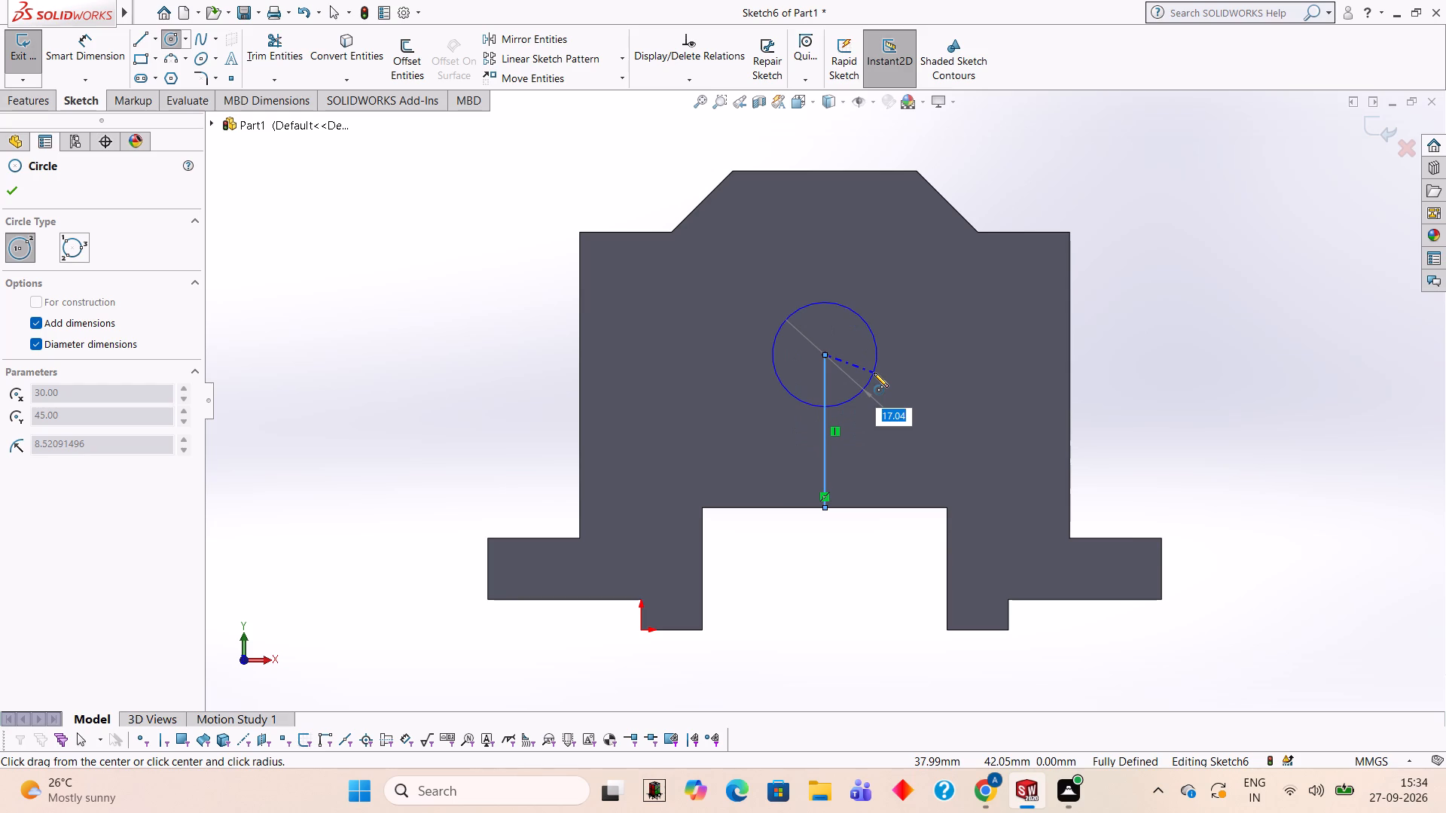
type("26")
key("Return")
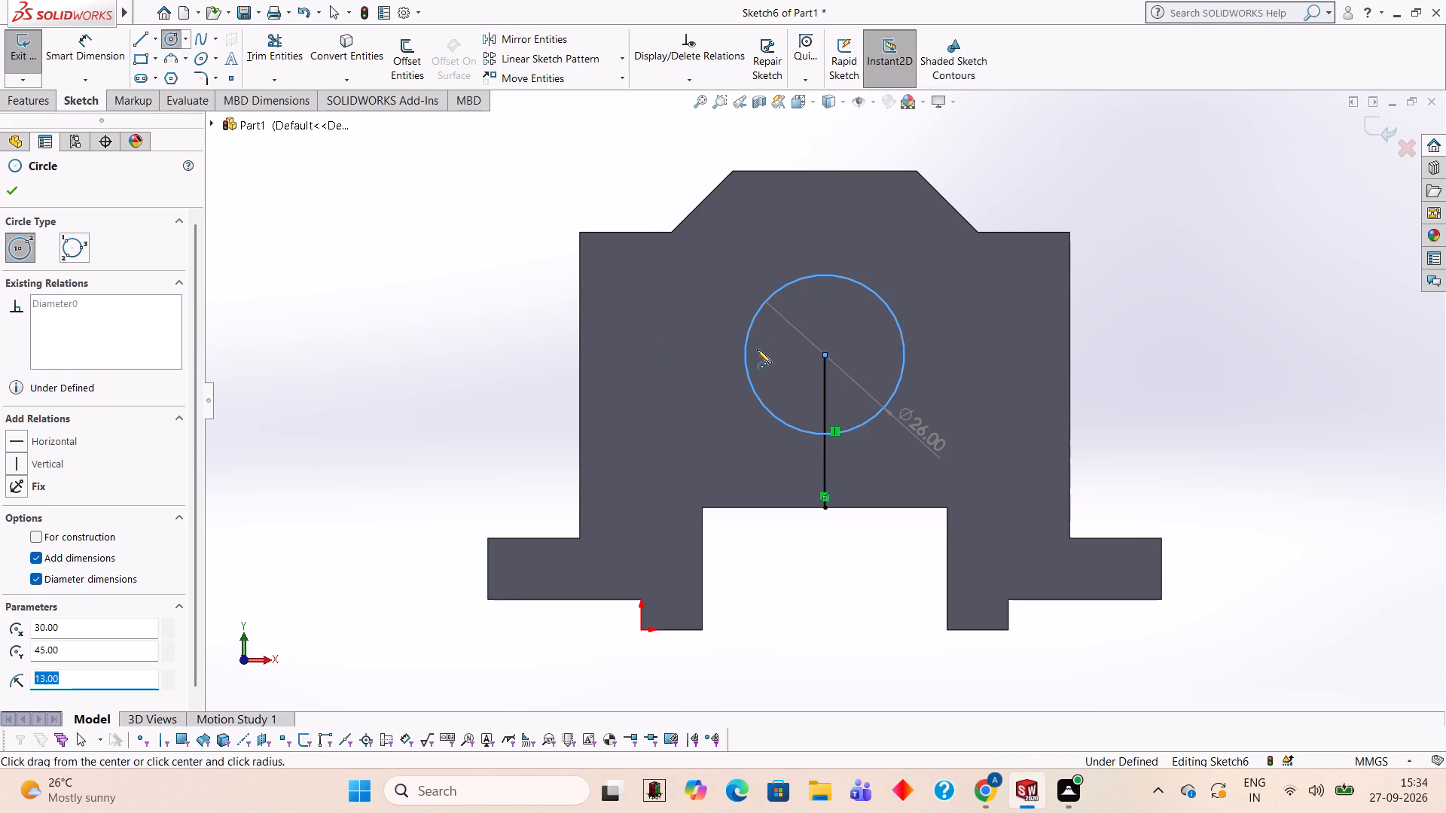
key("Escape")
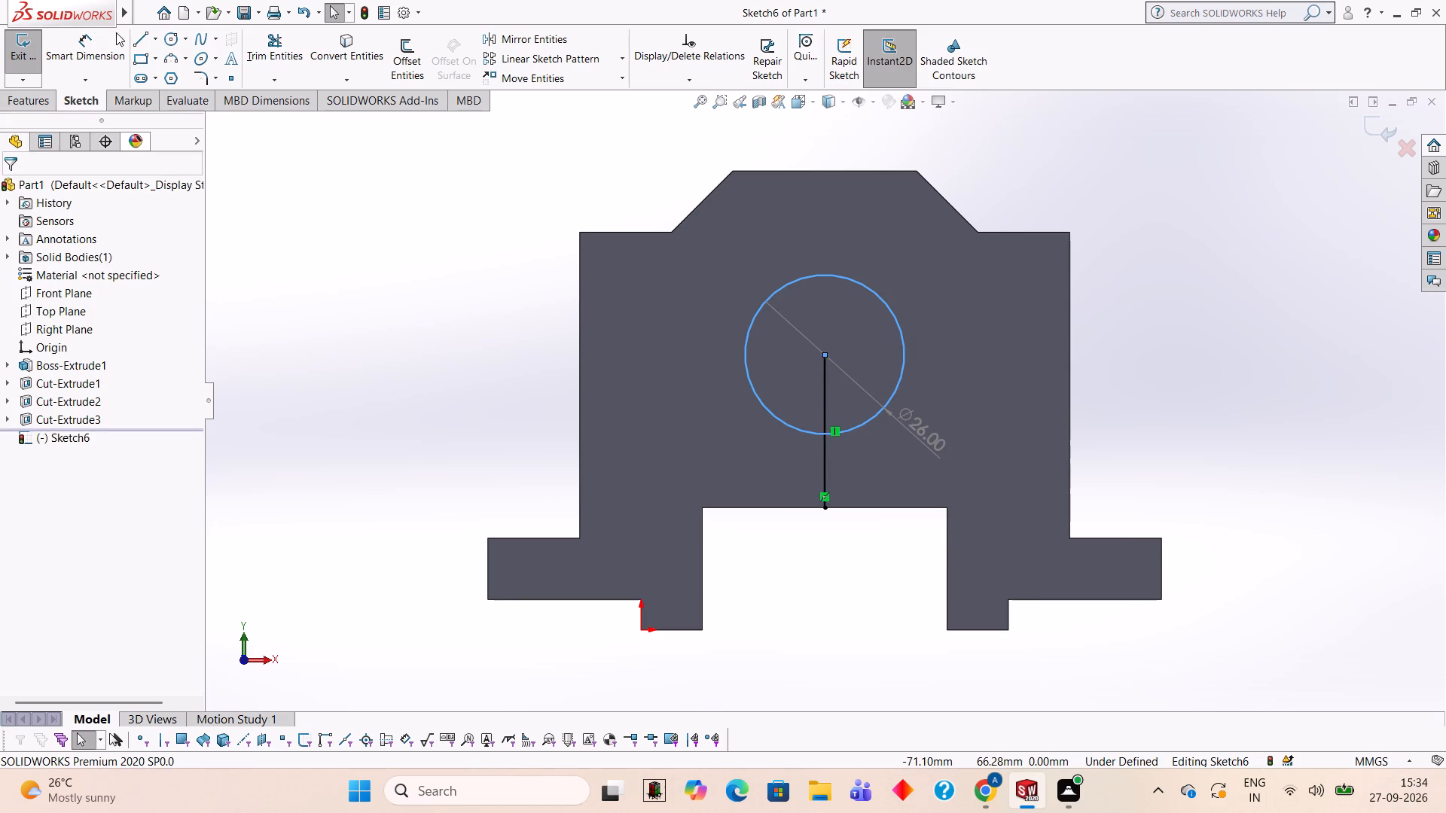
Sketch a 7.5 mm line leftward from the midpoint of the part's top edge, continued vertically down to the circle.
left_click(142, 39)
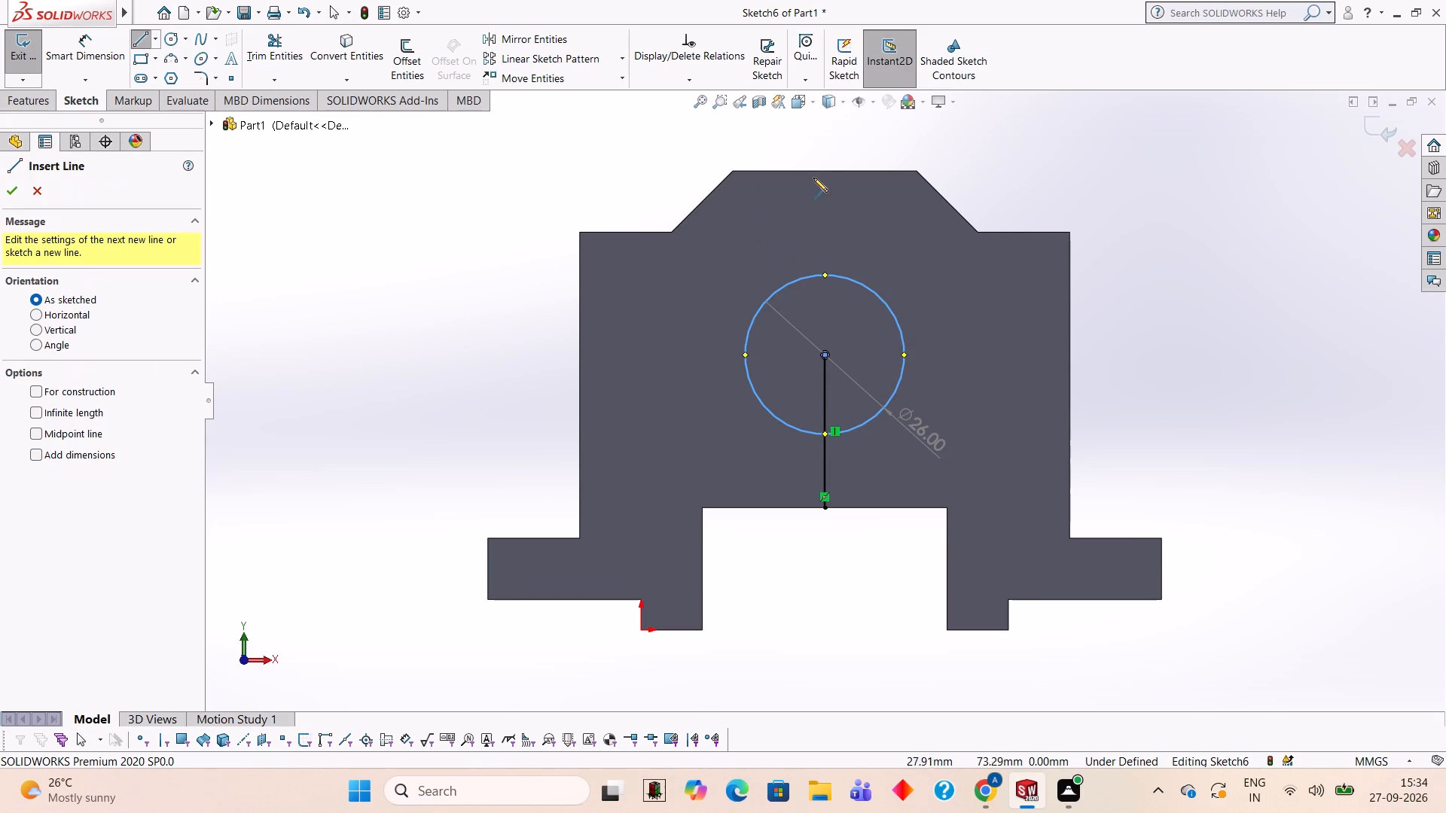
left_click(823, 169)
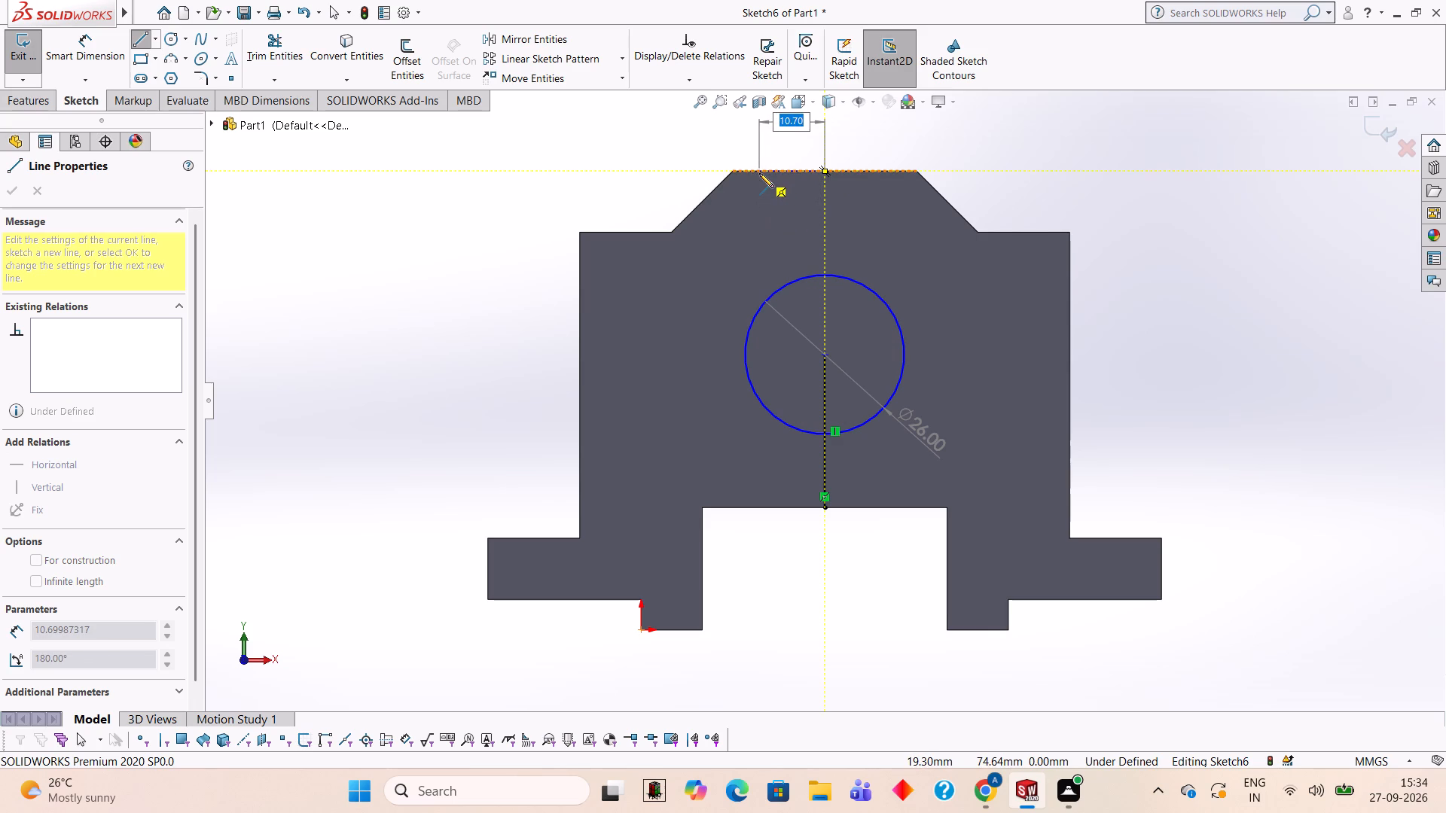
type("7.5")
key("Return")
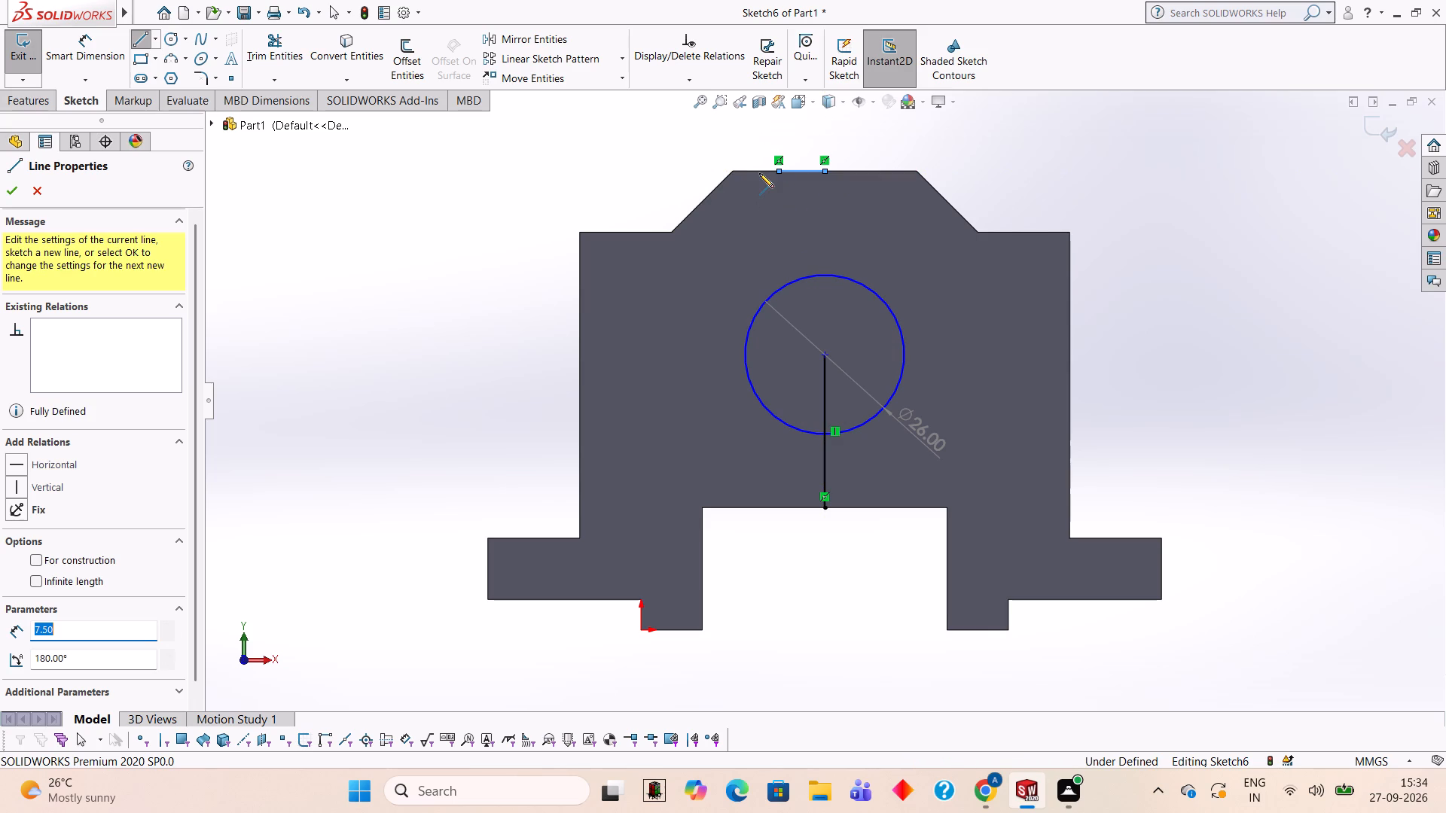
left_click(776, 289)
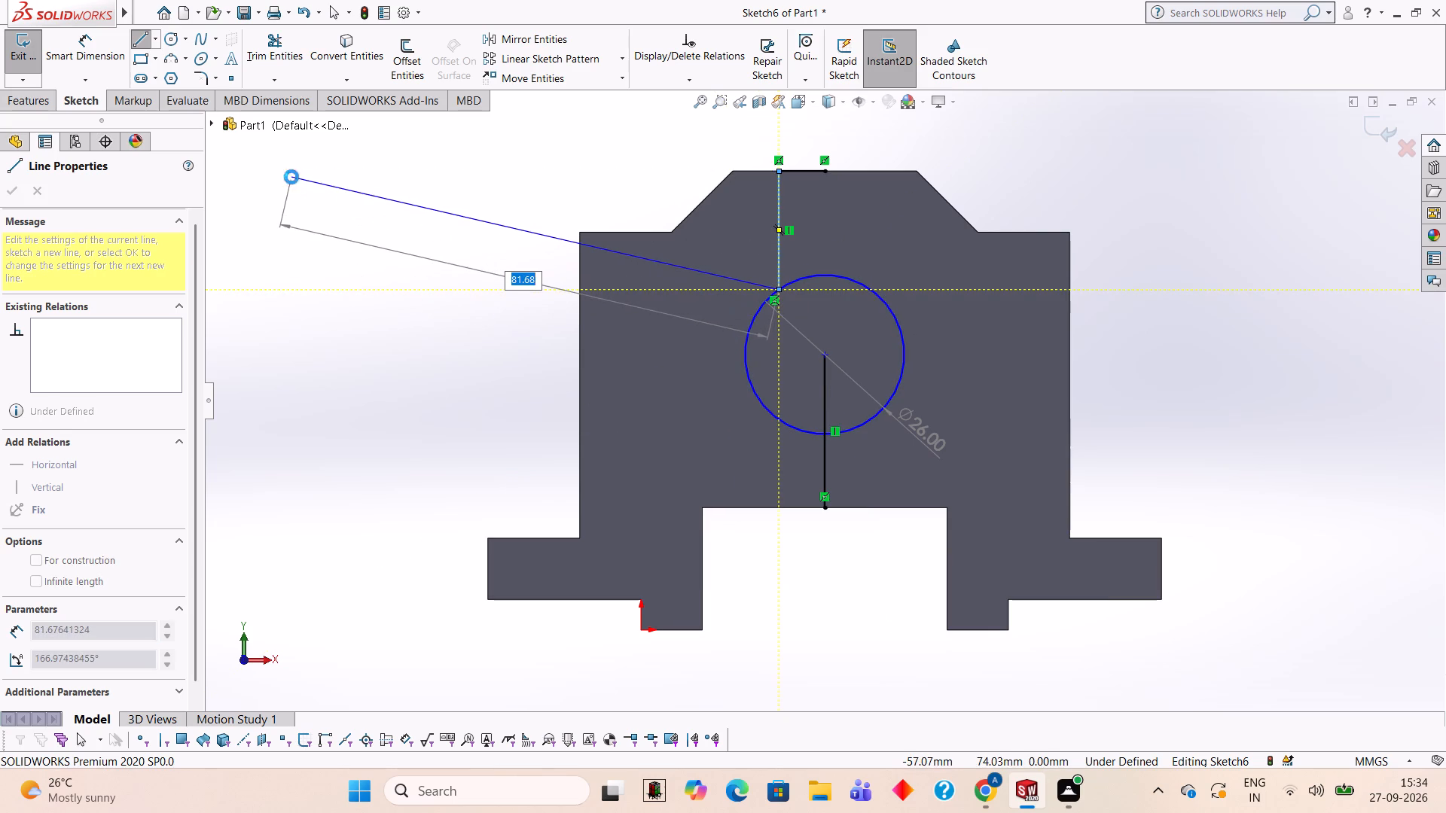
key("Escape")
Sketch a matching 7.5 mm line rightward from the top edge's midpoint, continued vertically down to the circle.
left_click(144, 35)
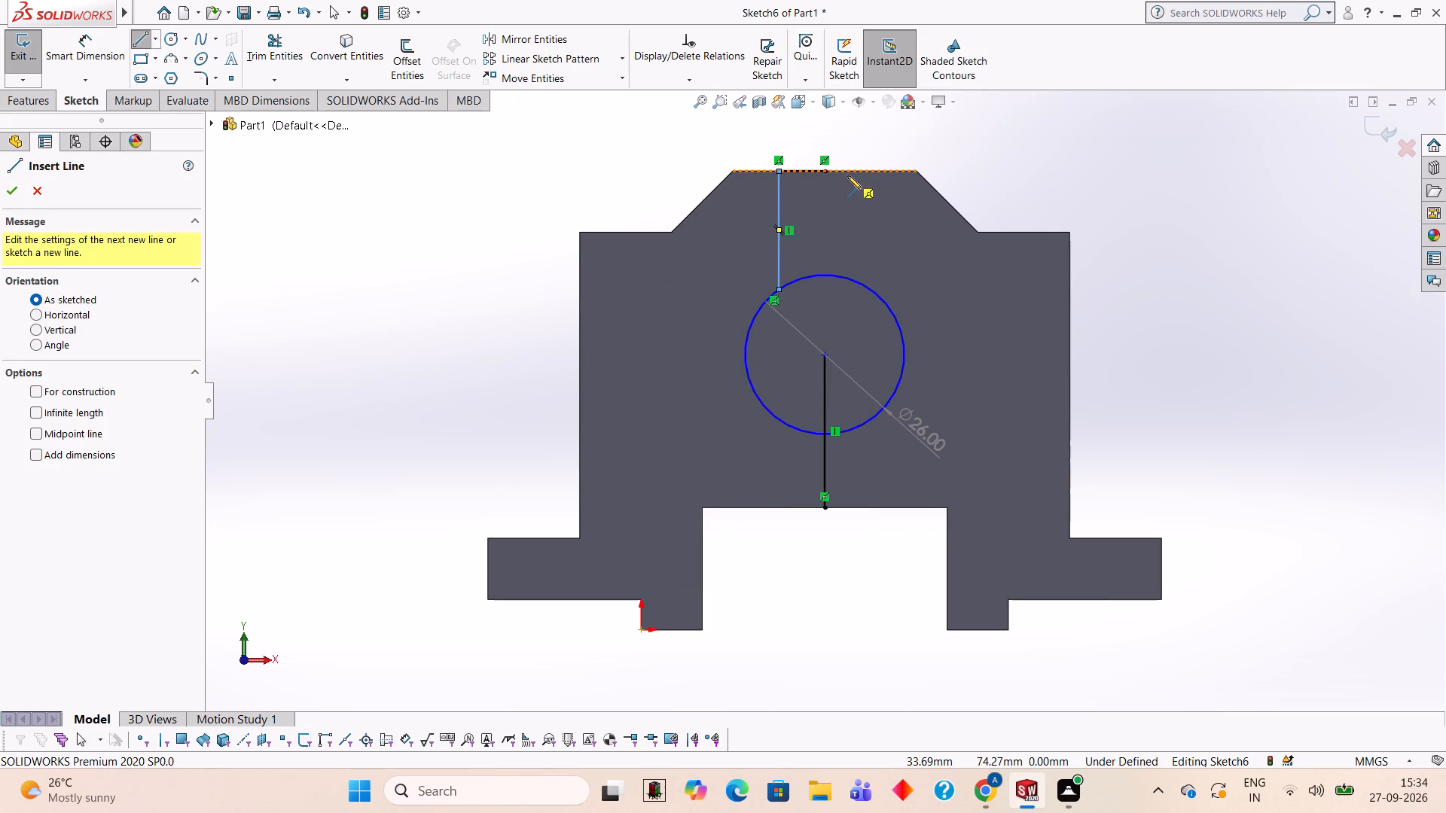
left_click(825, 171)
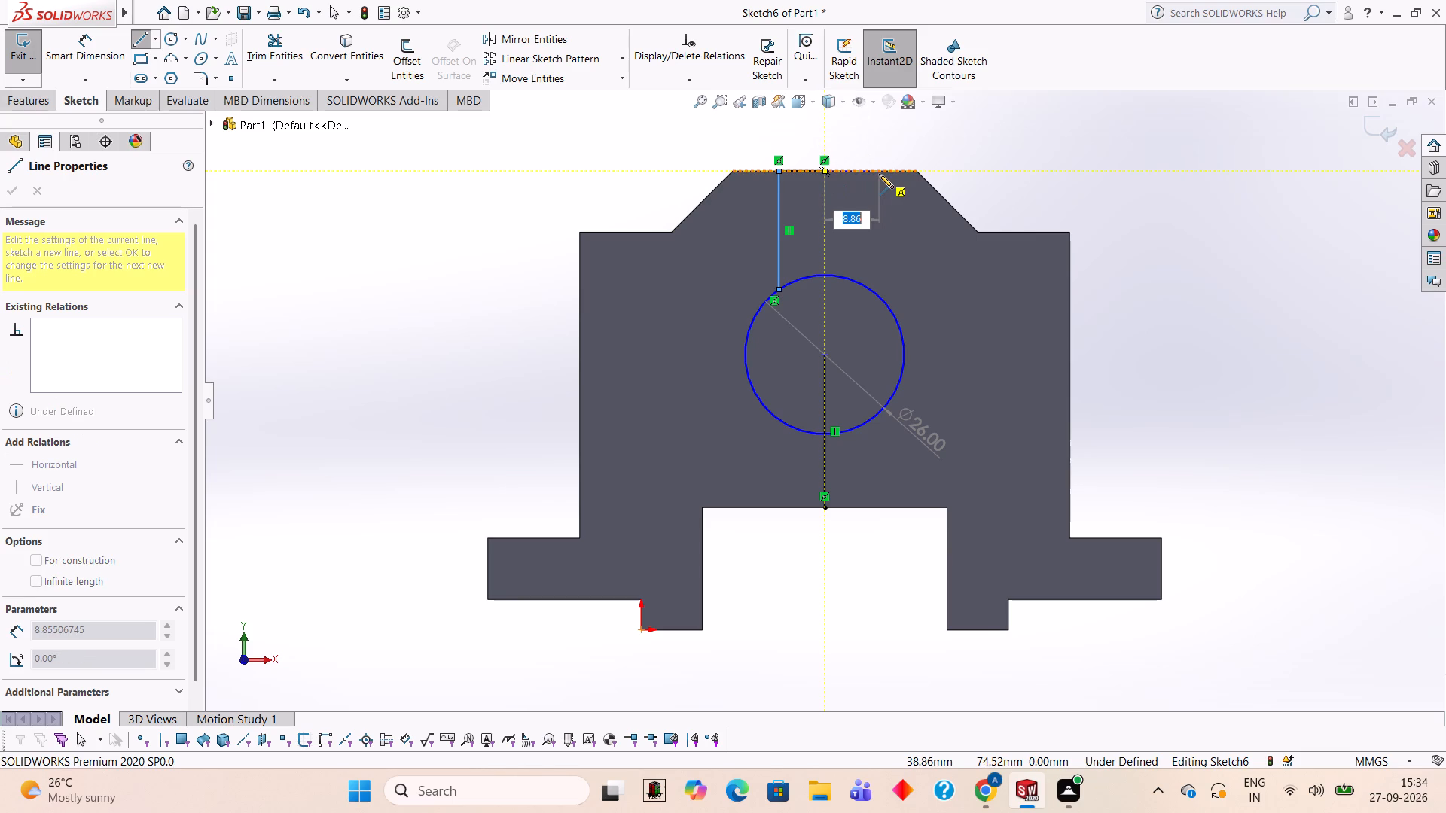
type("7.5")
key("Return")
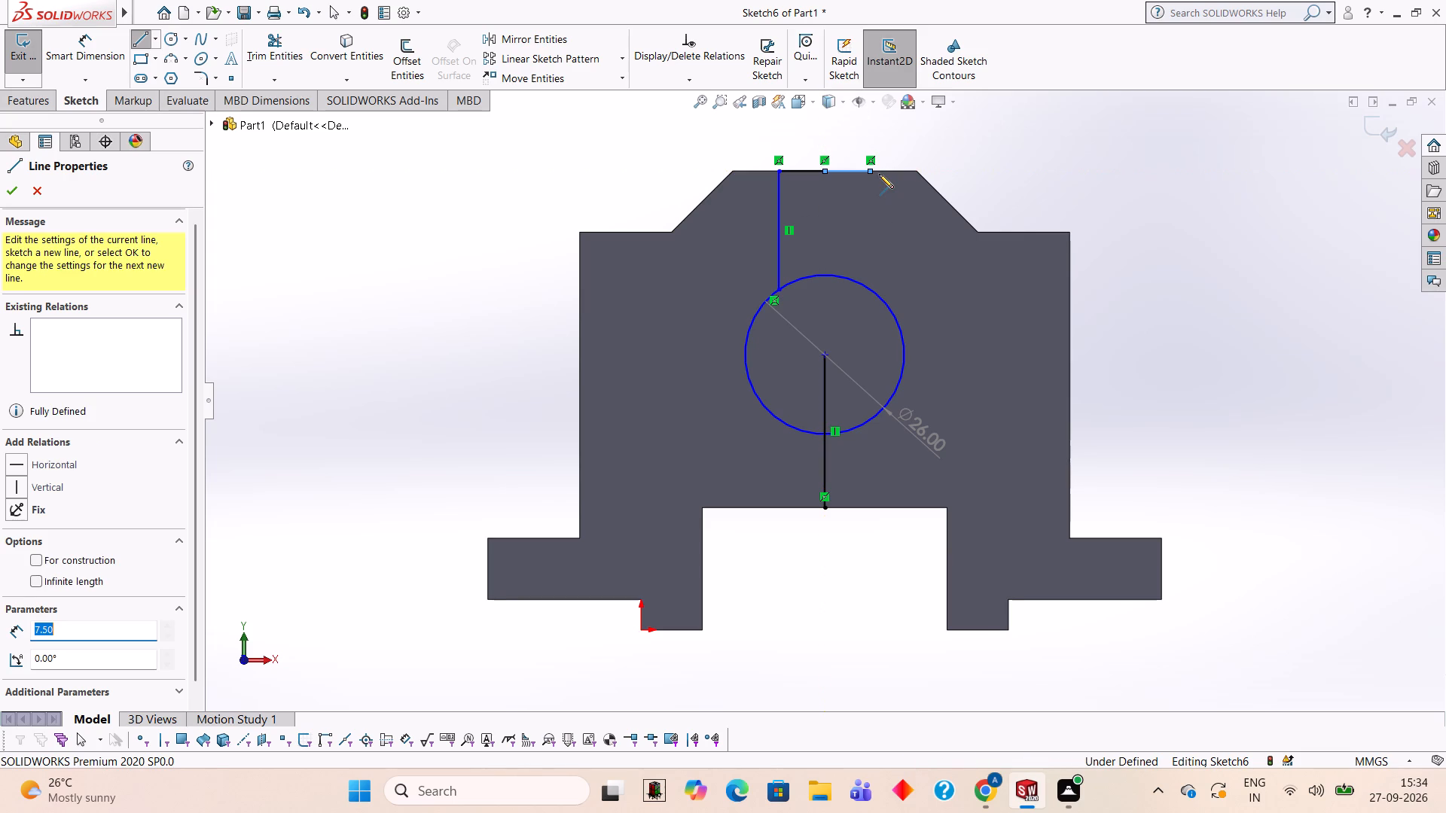
left_click(871, 293)
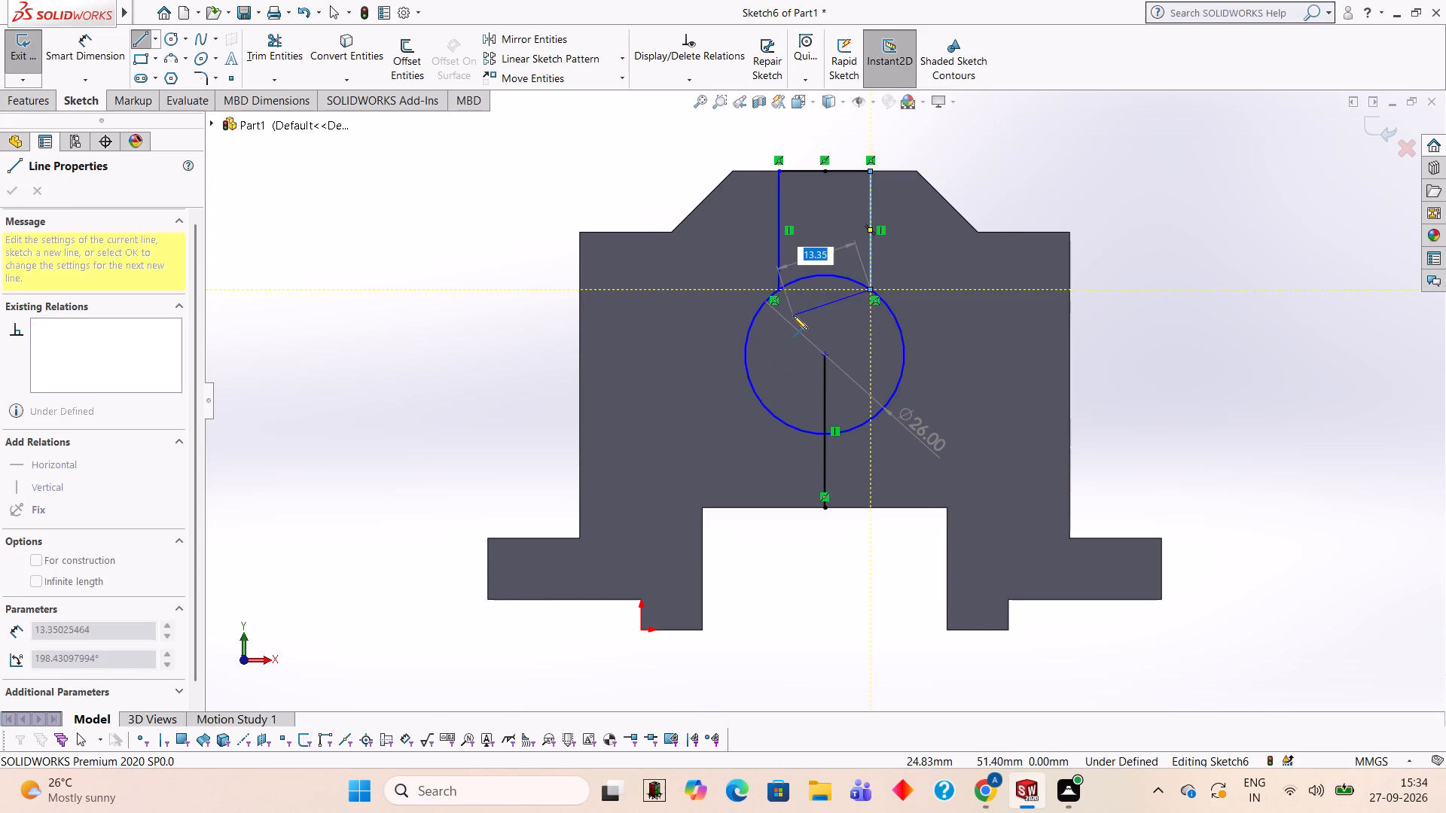
key("Escape")
Trim the circle's arc between the two slot lines and the vertical centre line, leaving a closed keyhole outline.
left_click(286, 39)
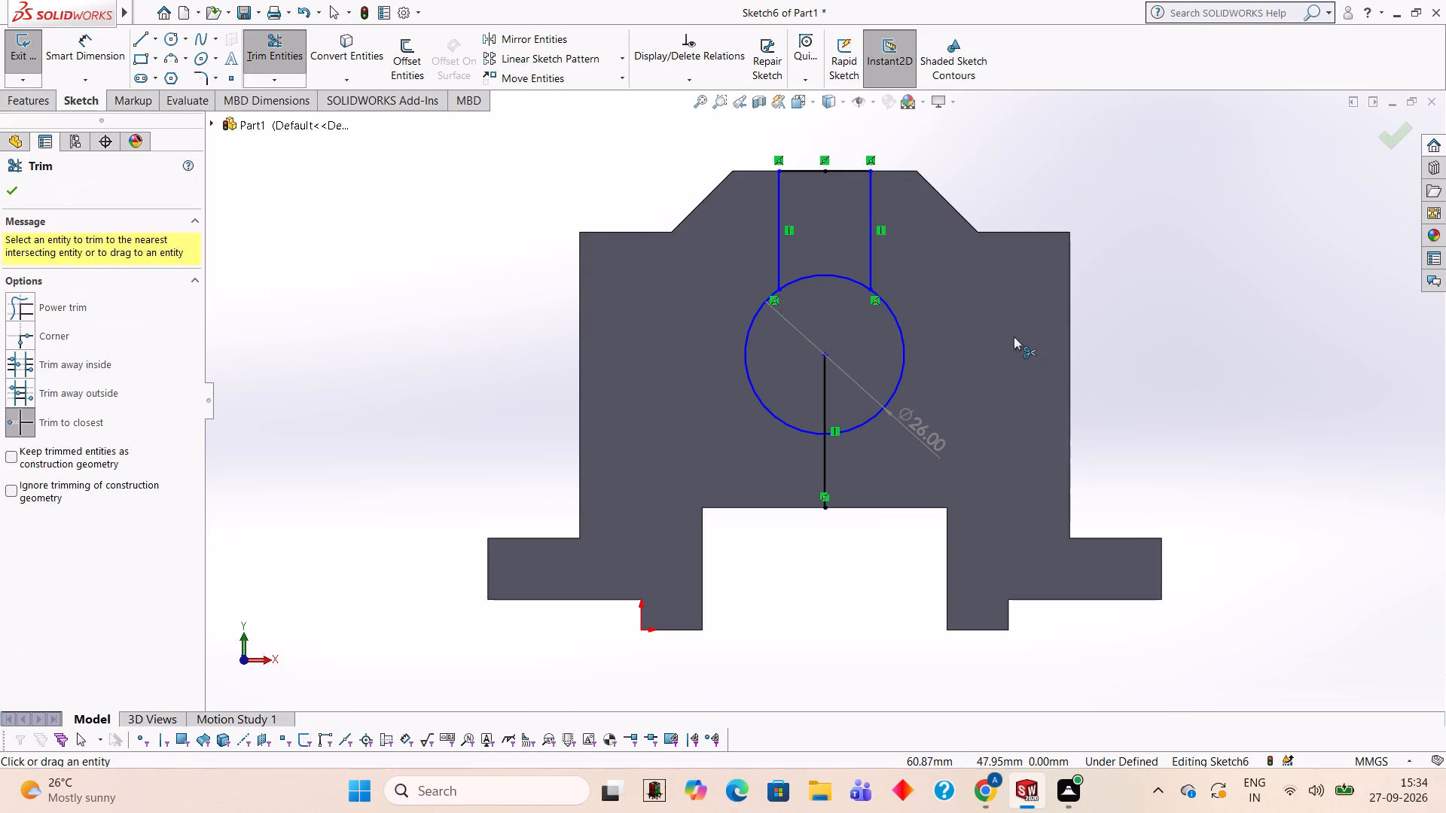
left_click(833, 275)
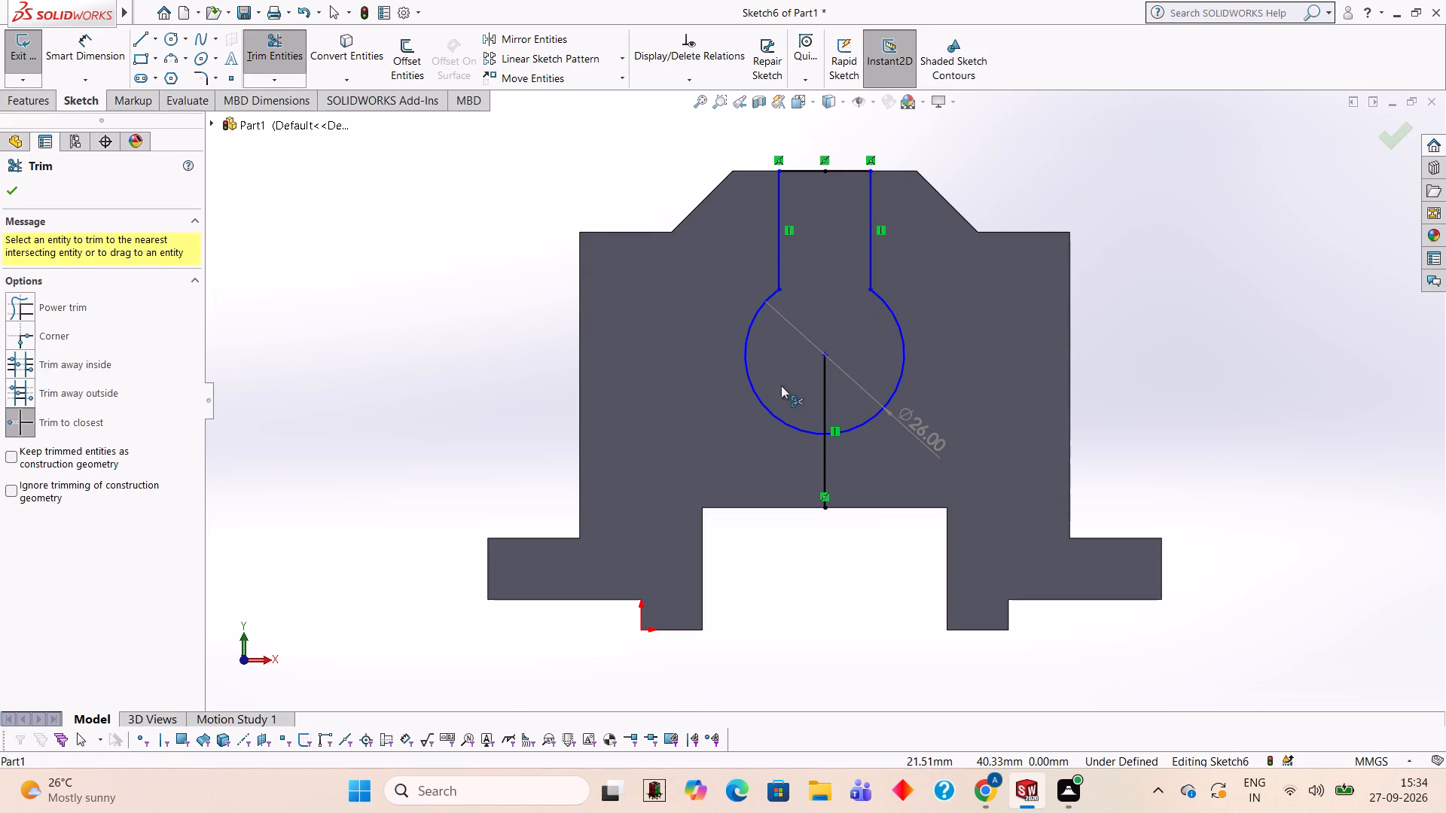
left_click(825, 385)
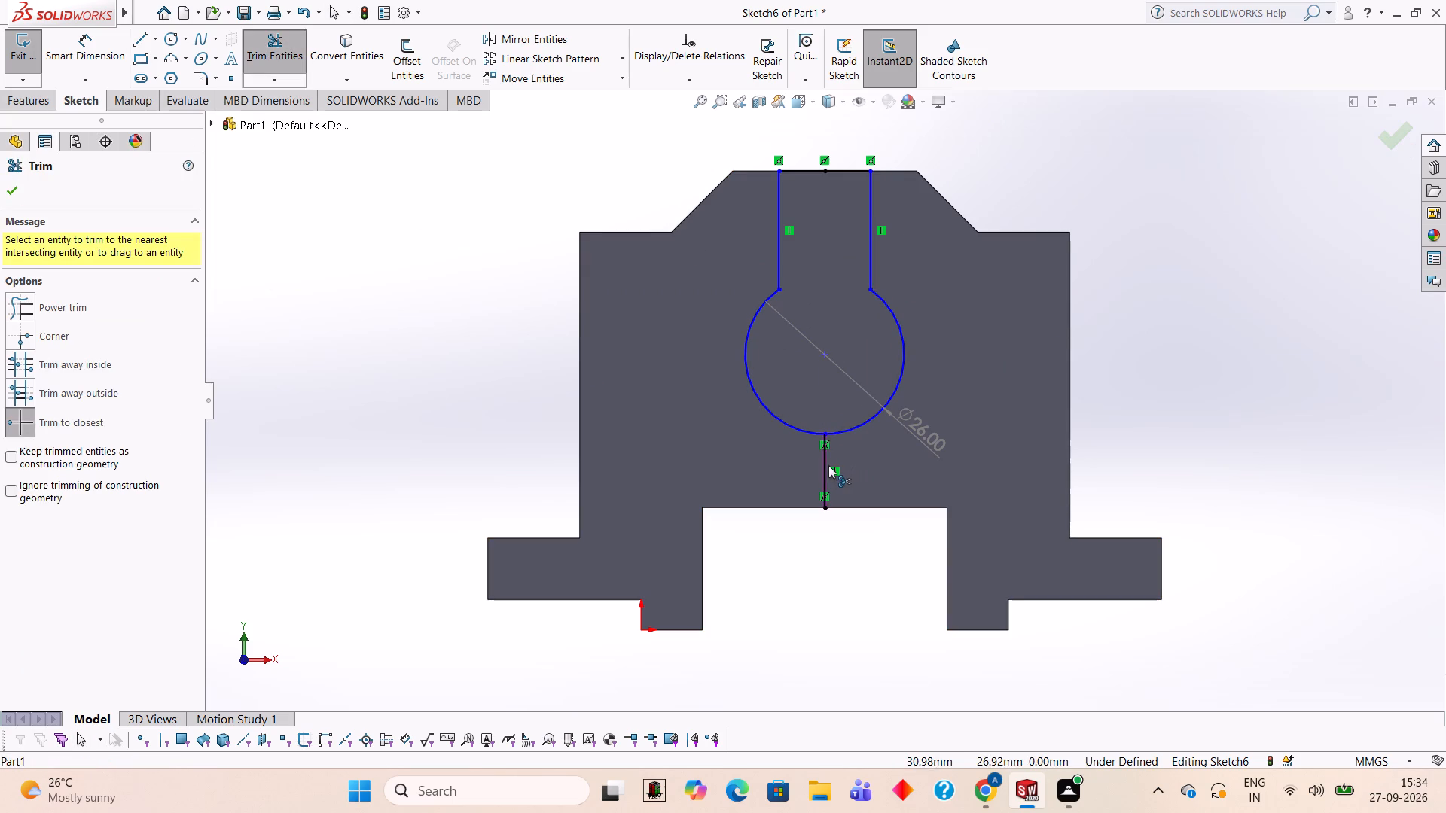
left_click(825, 464)
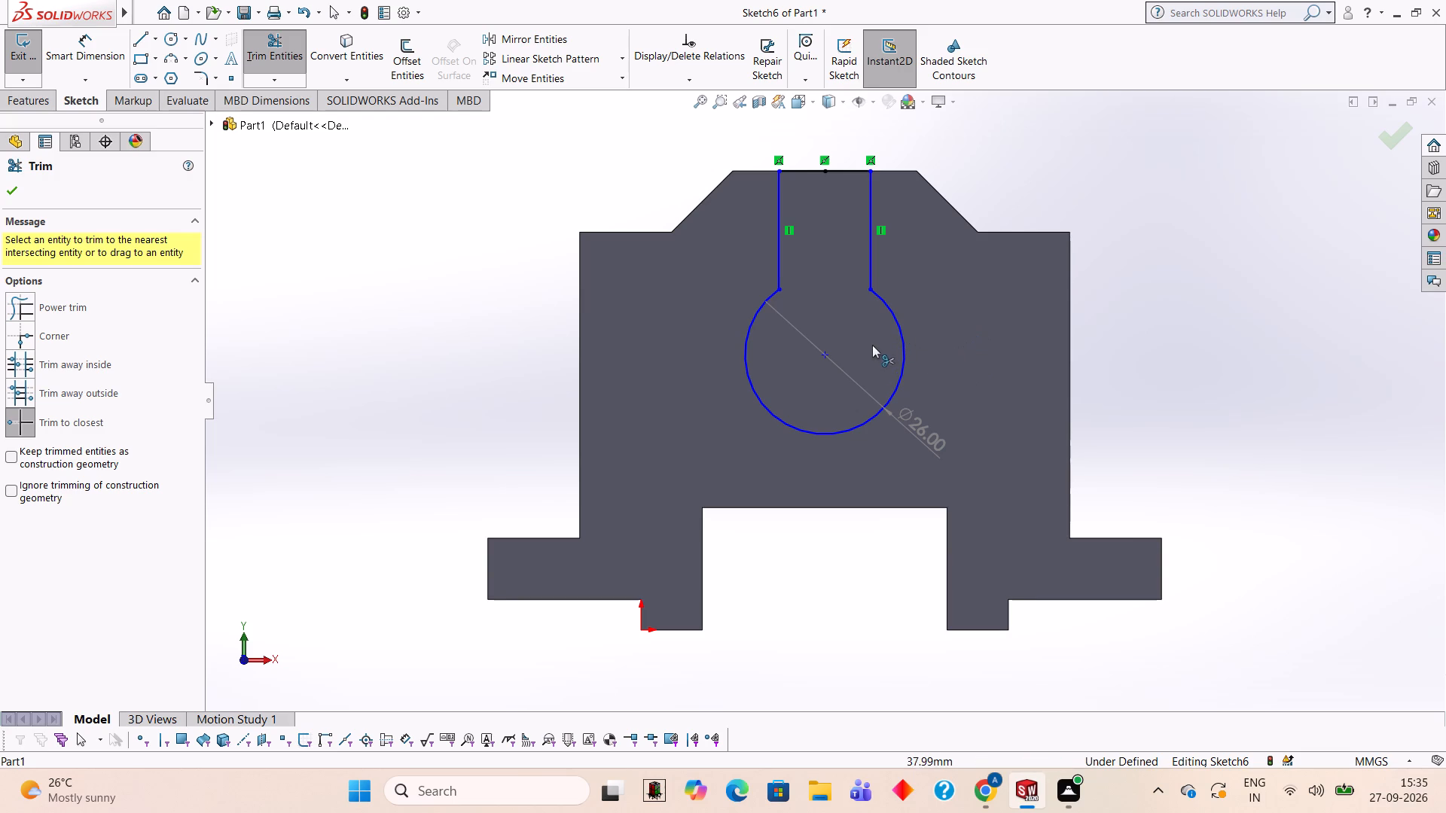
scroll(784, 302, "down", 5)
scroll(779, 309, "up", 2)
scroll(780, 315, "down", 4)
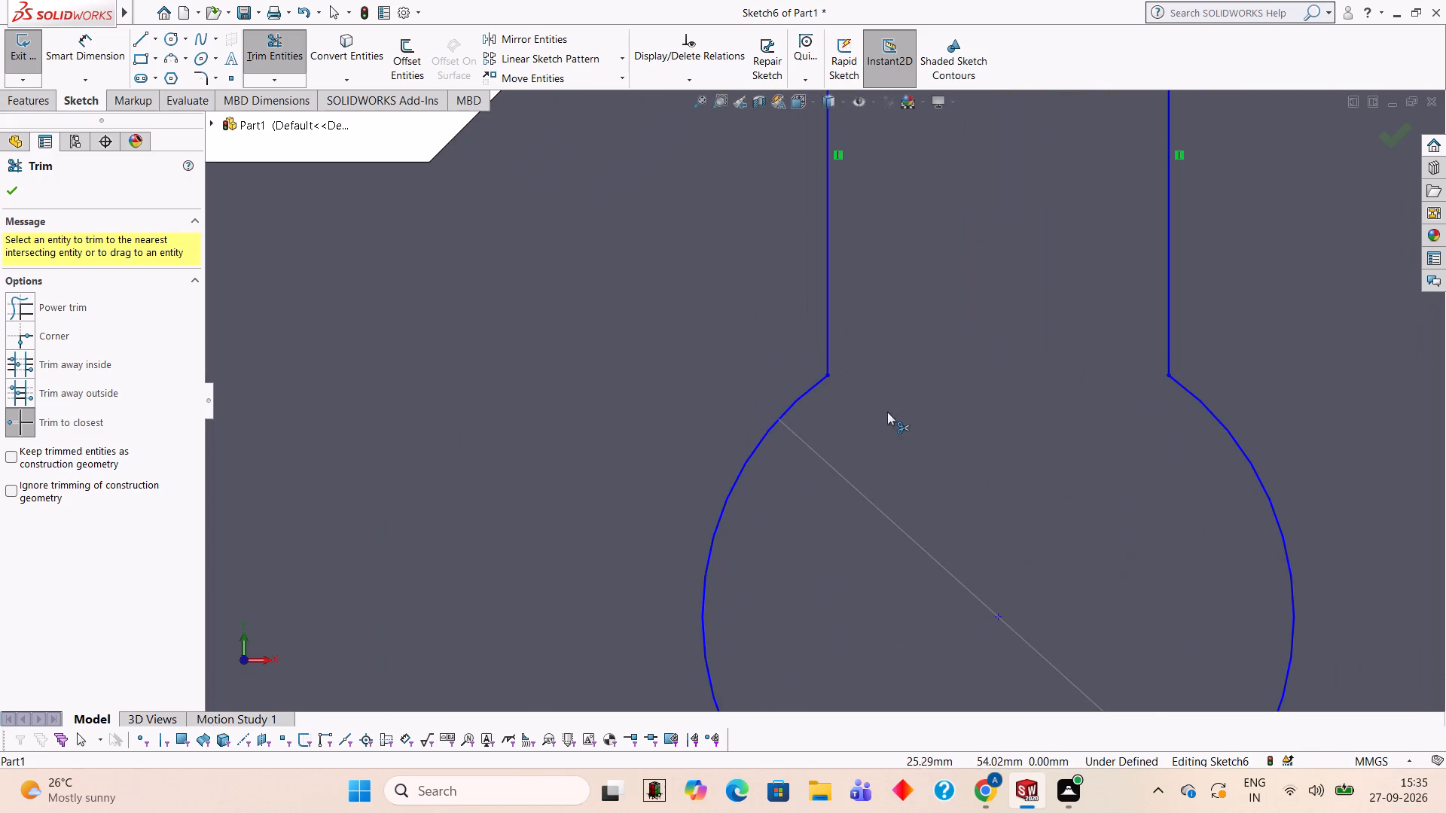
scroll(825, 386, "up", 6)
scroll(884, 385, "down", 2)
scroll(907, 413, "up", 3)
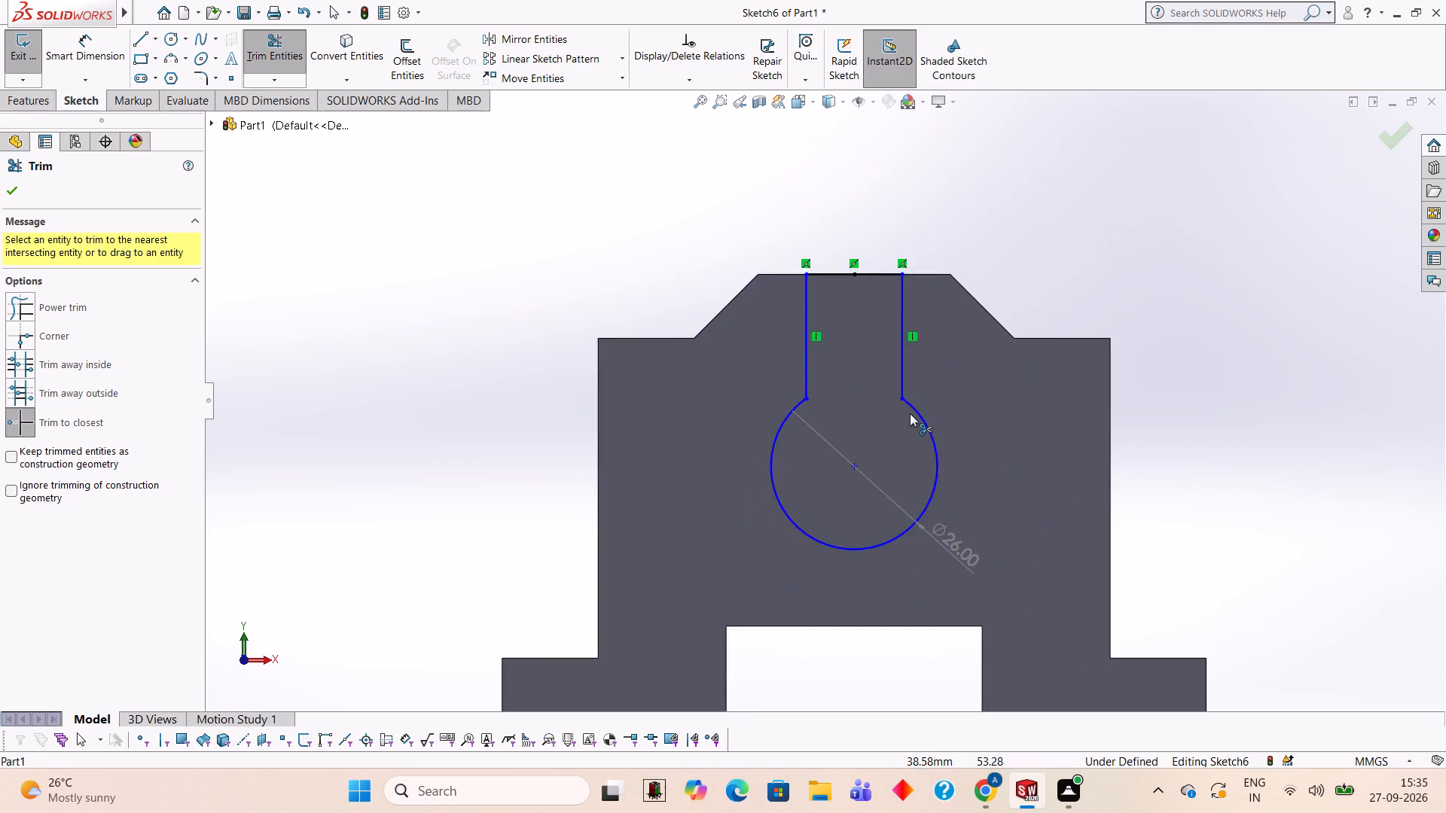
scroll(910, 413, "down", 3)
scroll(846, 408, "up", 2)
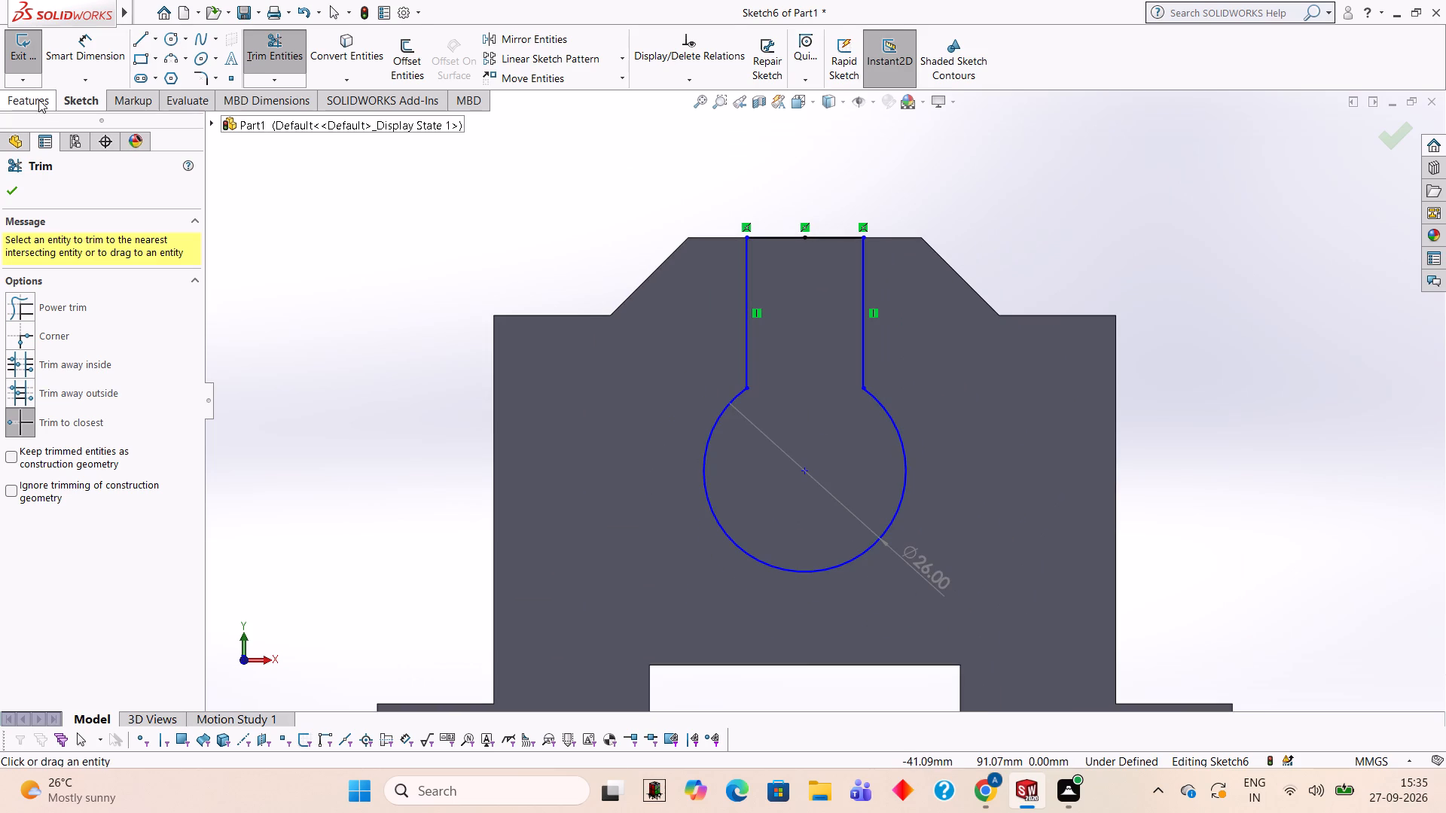
Cut-extrude the keyhole profile blind to a depth of 10 mm.
left_click(38, 99)
left_click(262, 72)
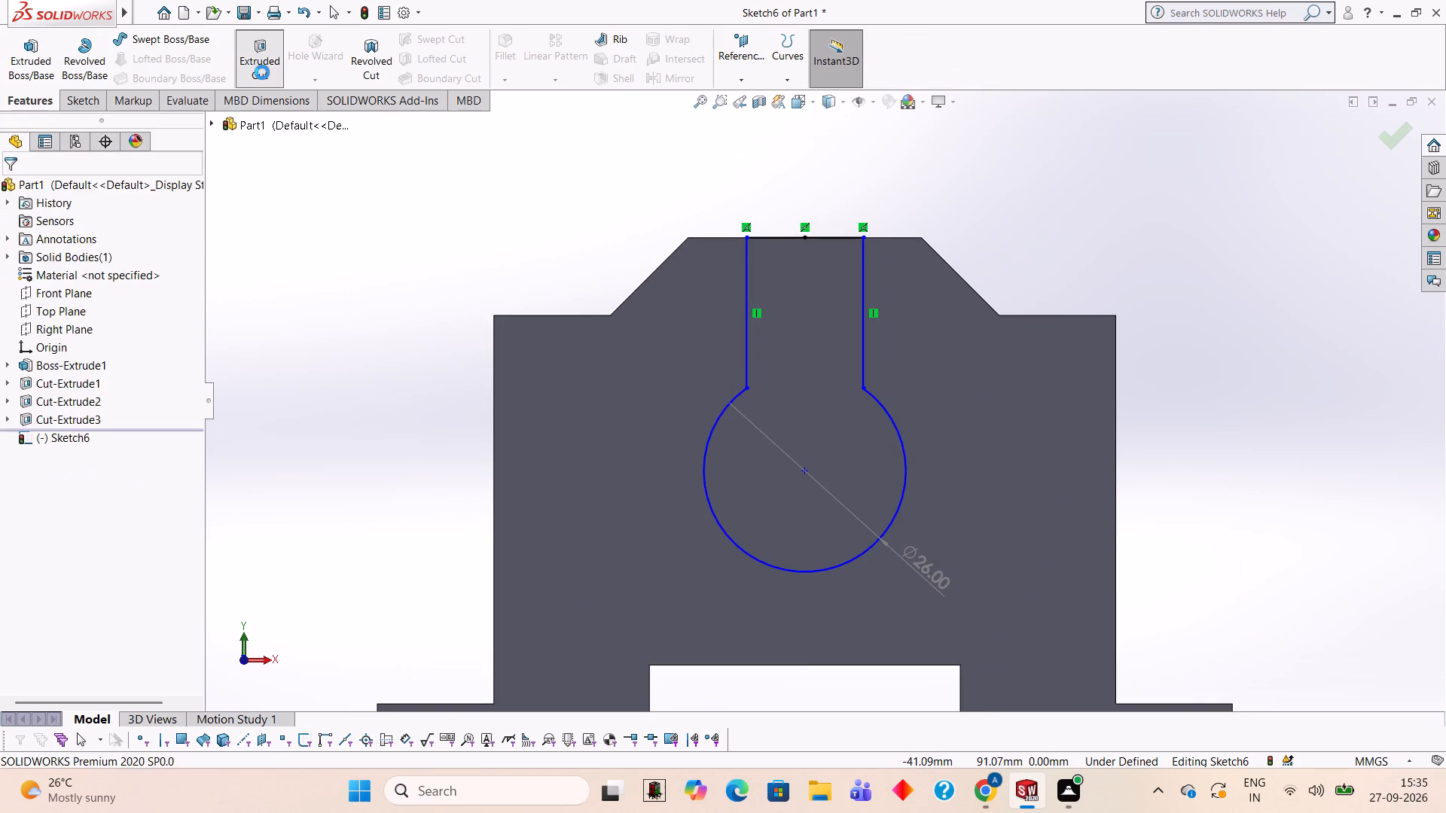
left_click(14, 187)
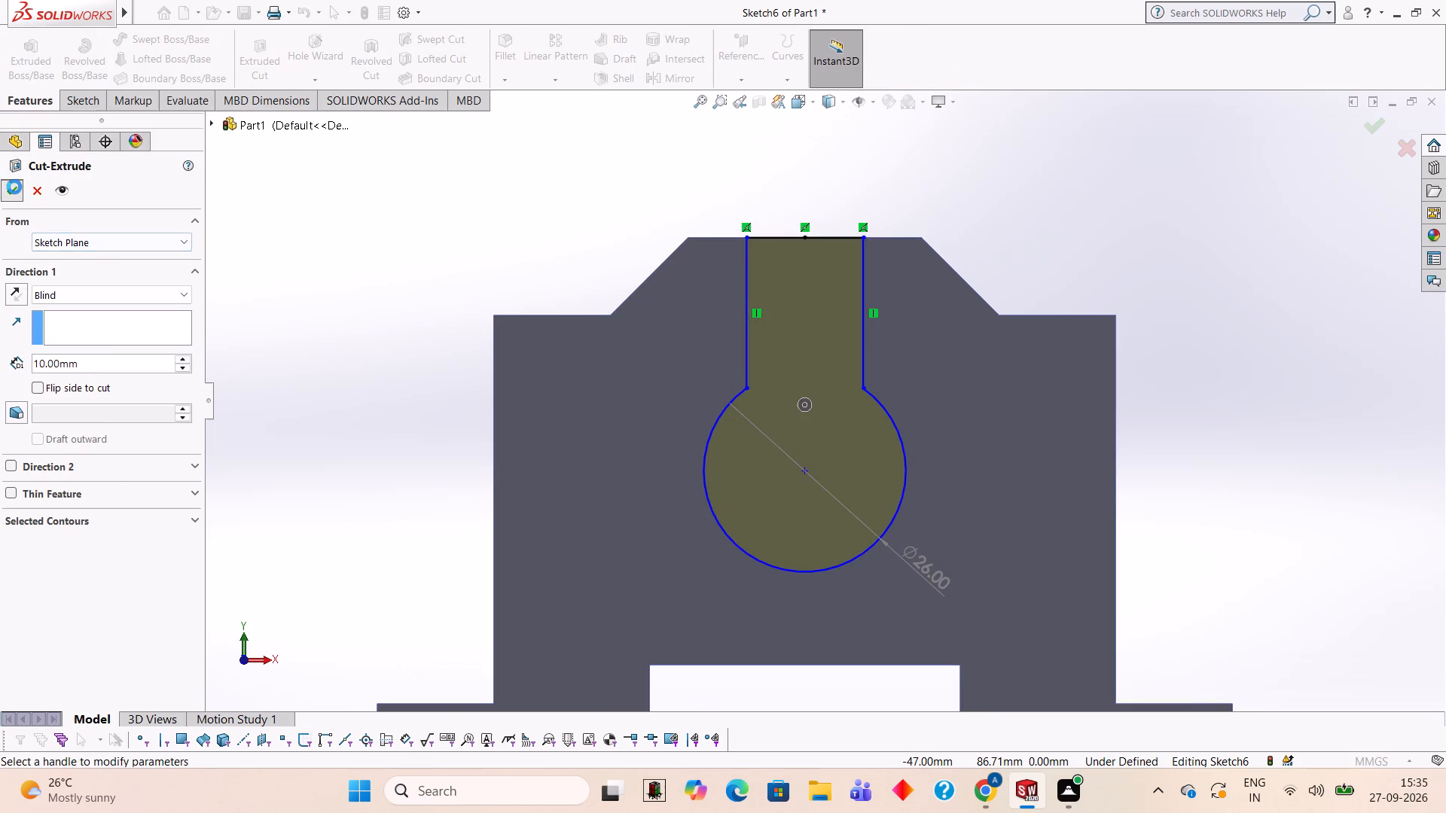
left_click(376, 287)
Examine the part's keyhole cuts, side pockets and base feet from several angles.
scroll(376, 287, "up", 2)
middle_click_drag(382, 279, 435, 394)
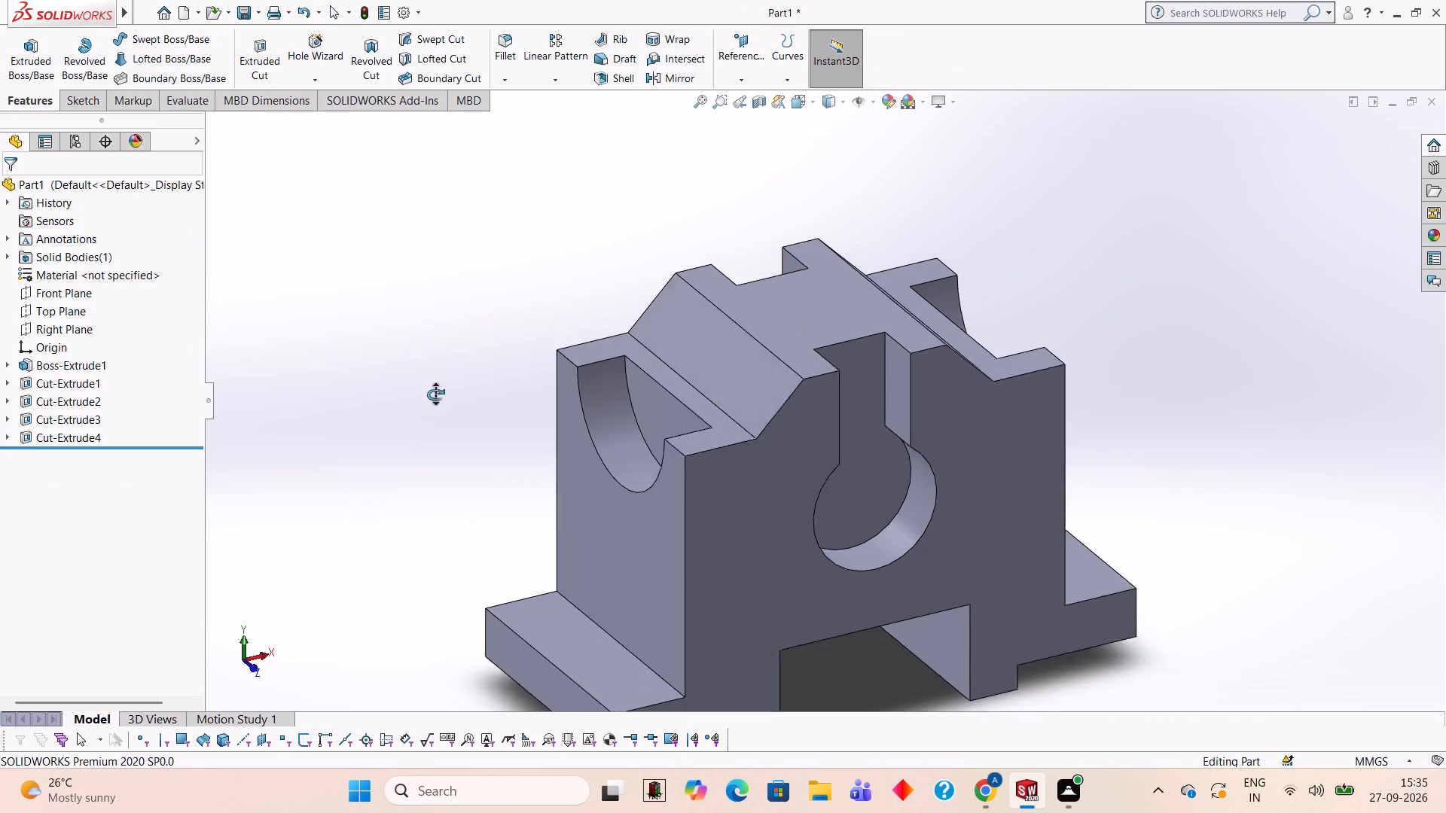
middle_click_drag(435, 394, 432, 413)
scroll(432, 413, "up", 1)
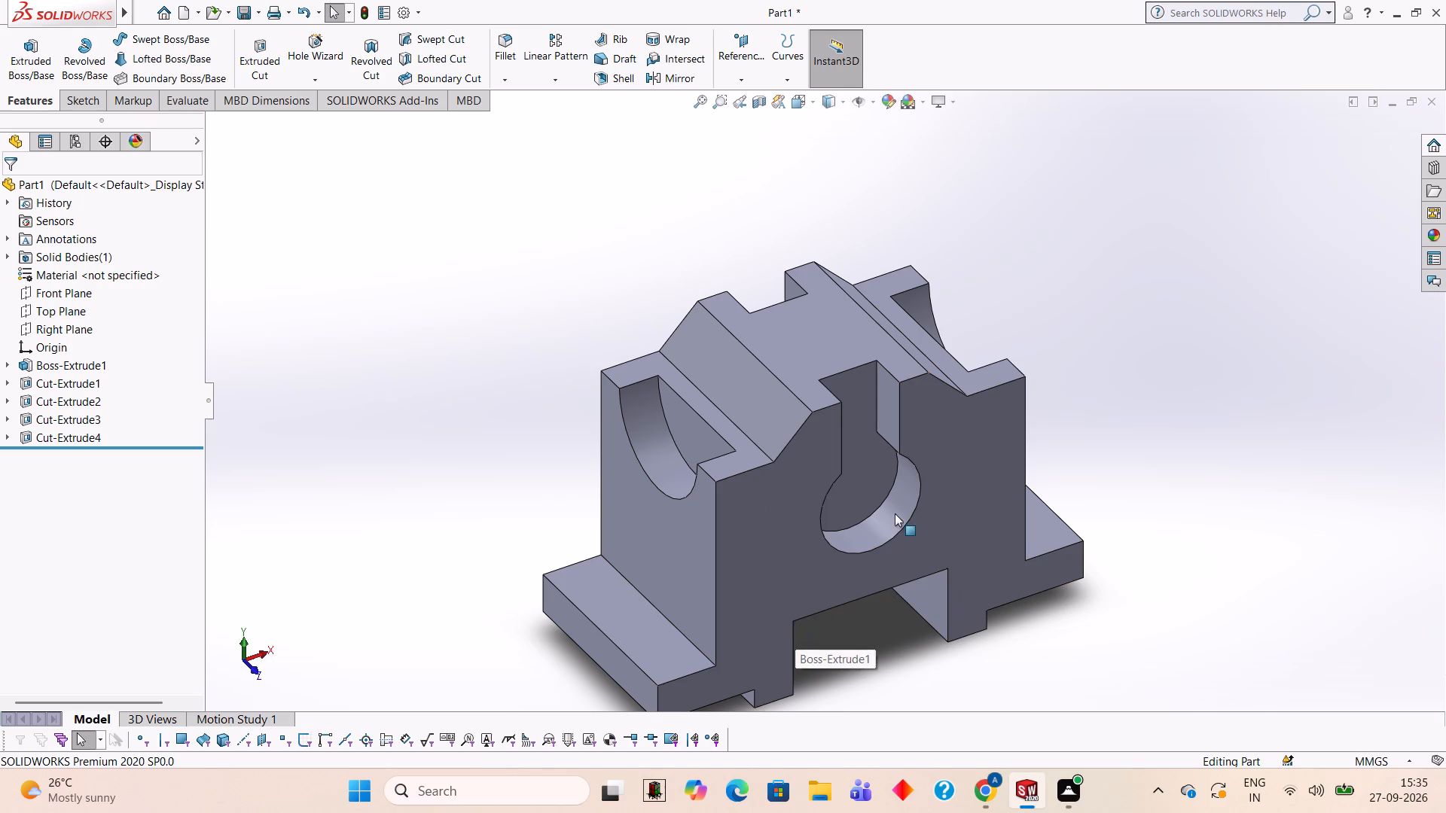
middle_click_drag(1048, 298, 1045, 318)
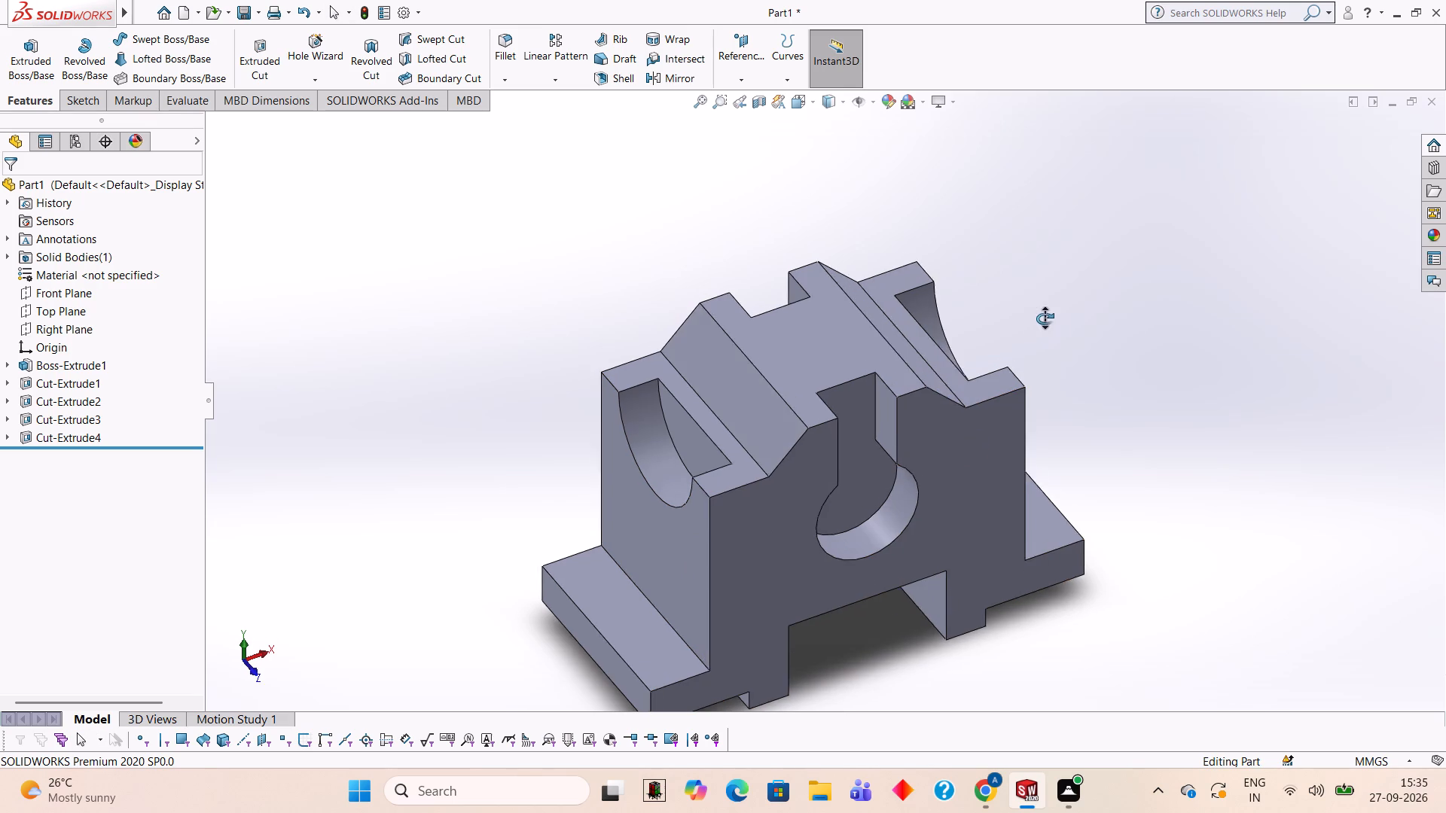
middle_click_drag(1045, 318, 1051, 290)
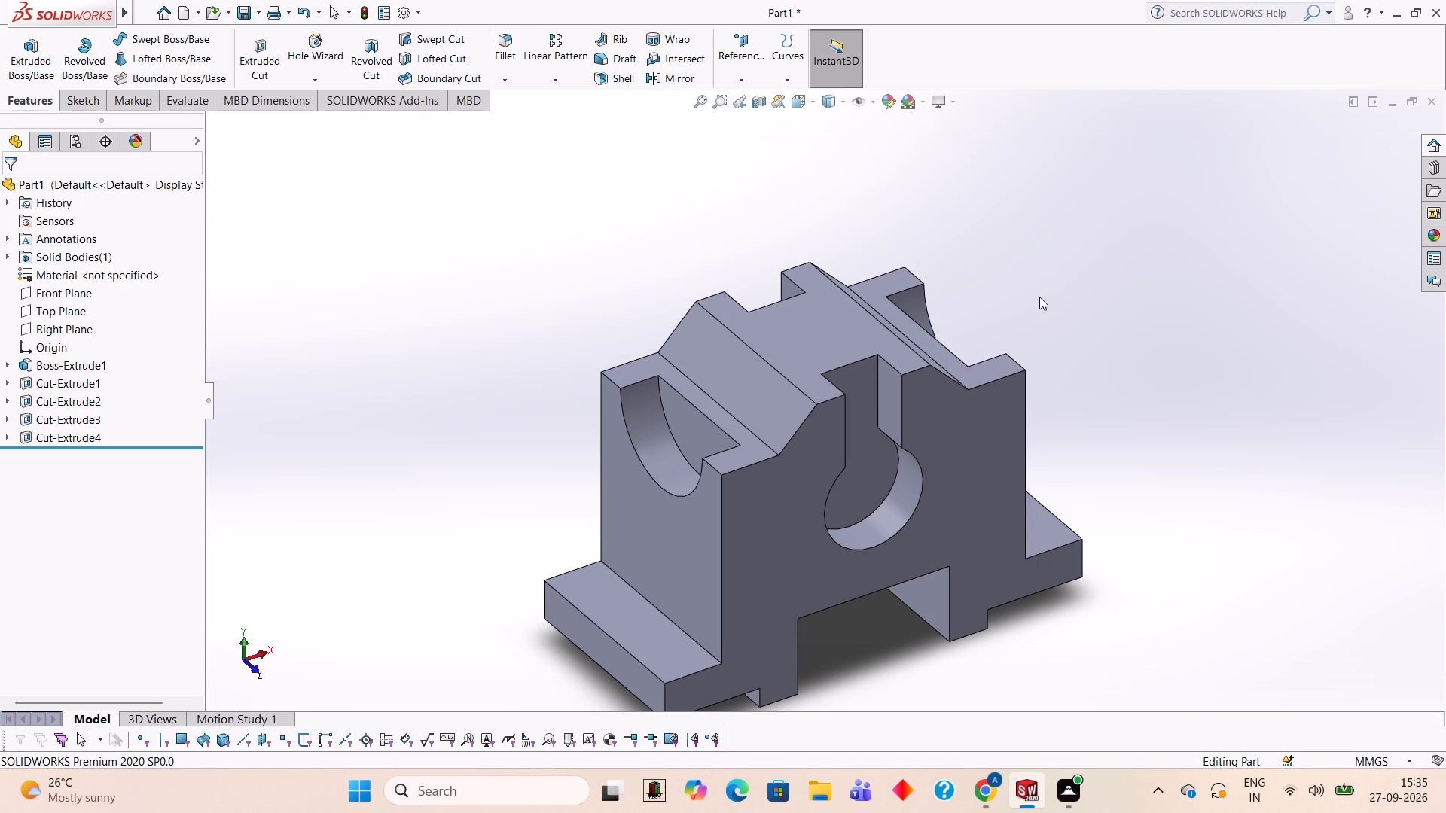
middle_click_drag(1039, 297, 1094, 218)
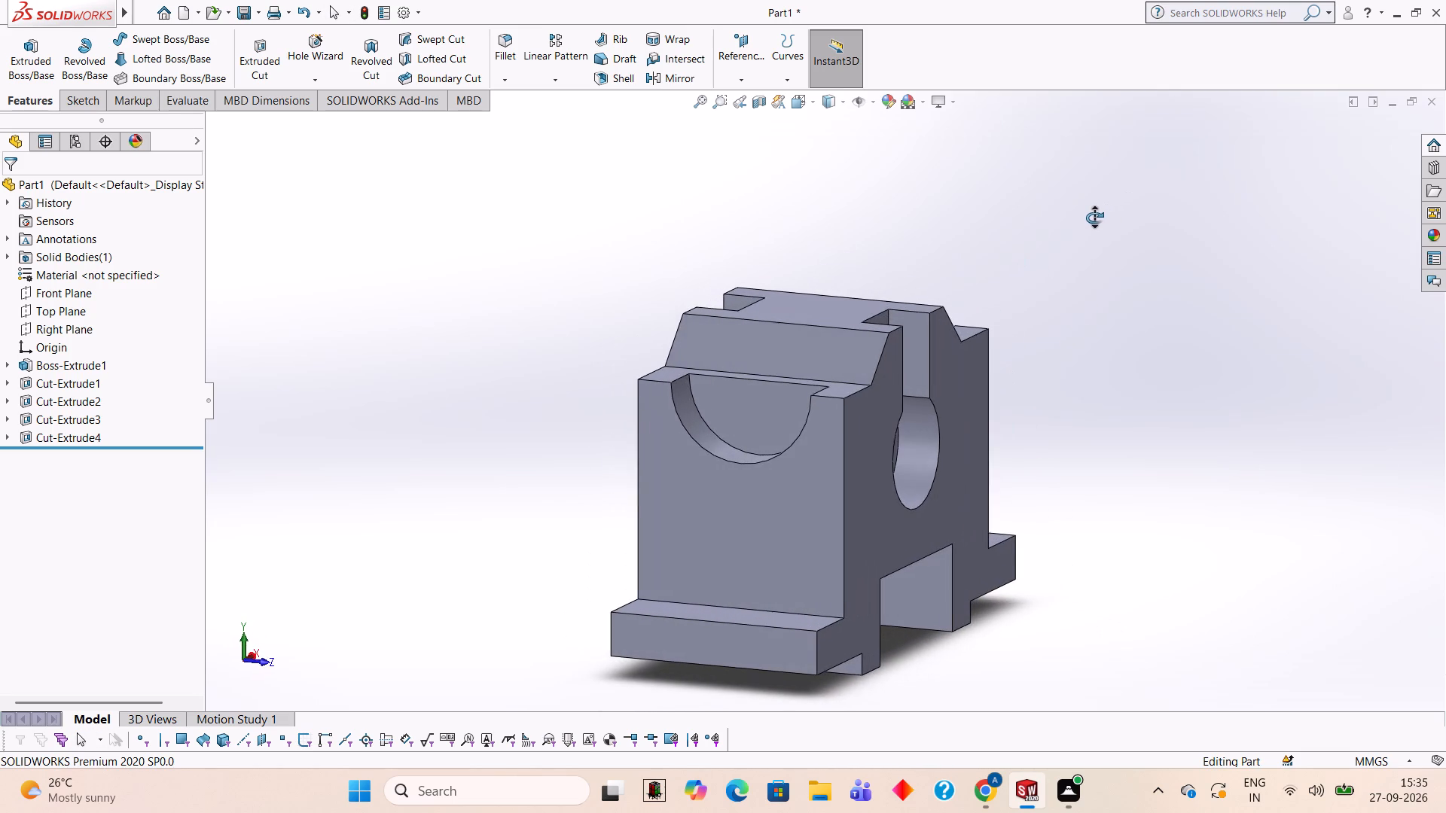
middle_click_drag(1094, 218, 1101, 267)
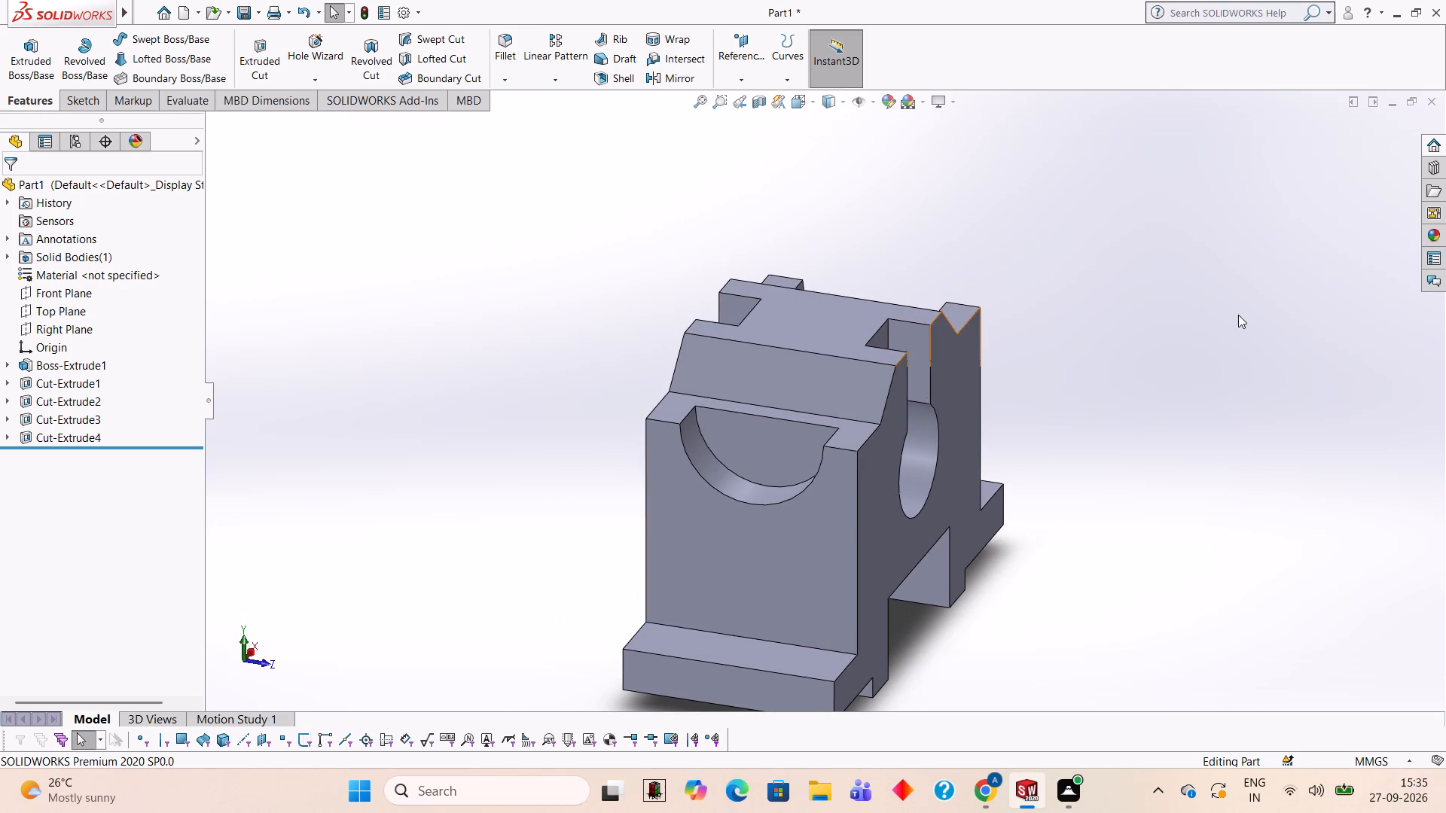
middle_click_drag(1236, 315, 1178, 459)
Start a sketch on the left foot's top face with a 10 mm line along the outer edge from its front corner.
left_click(651, 635)
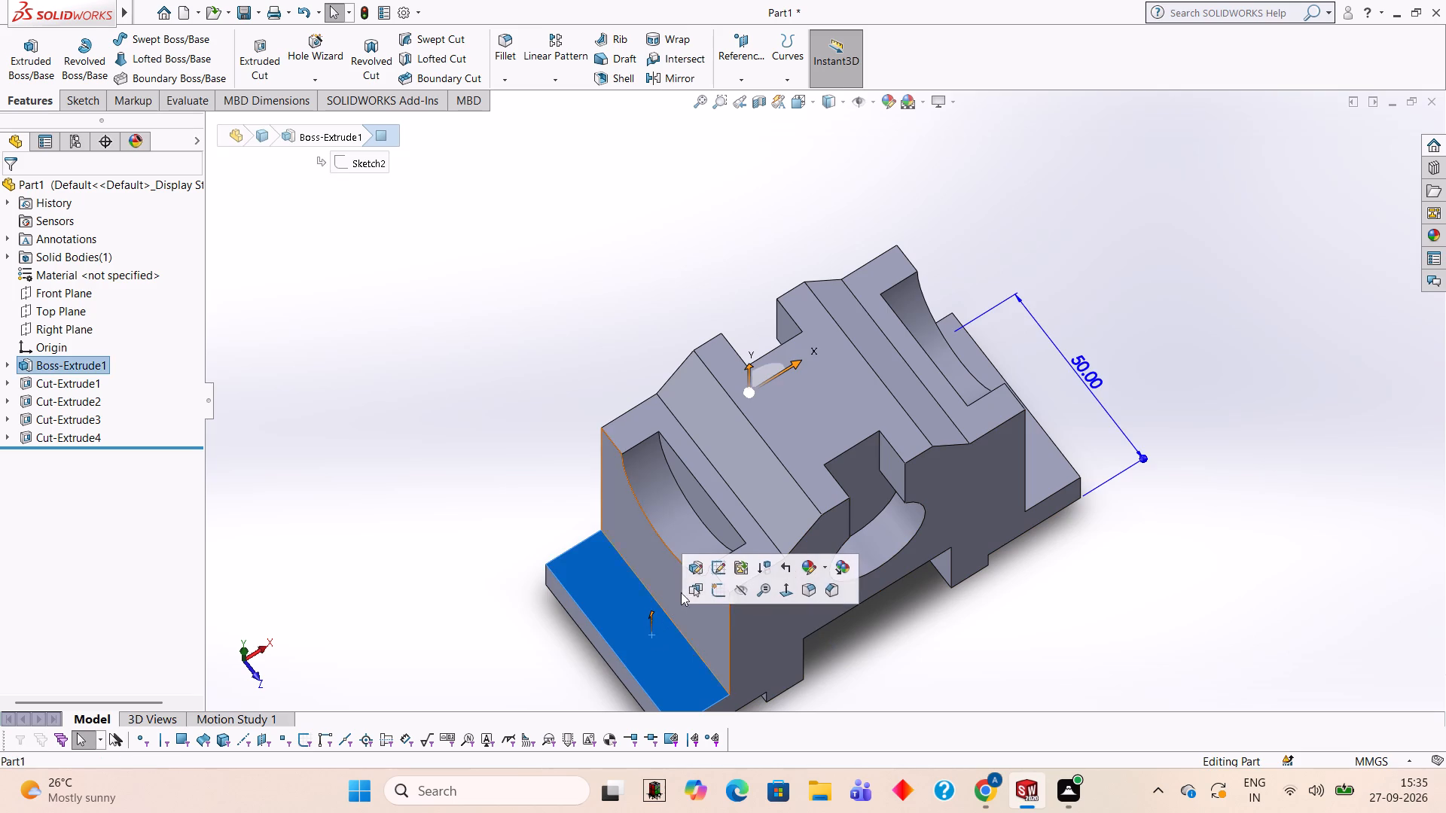
left_click(721, 601)
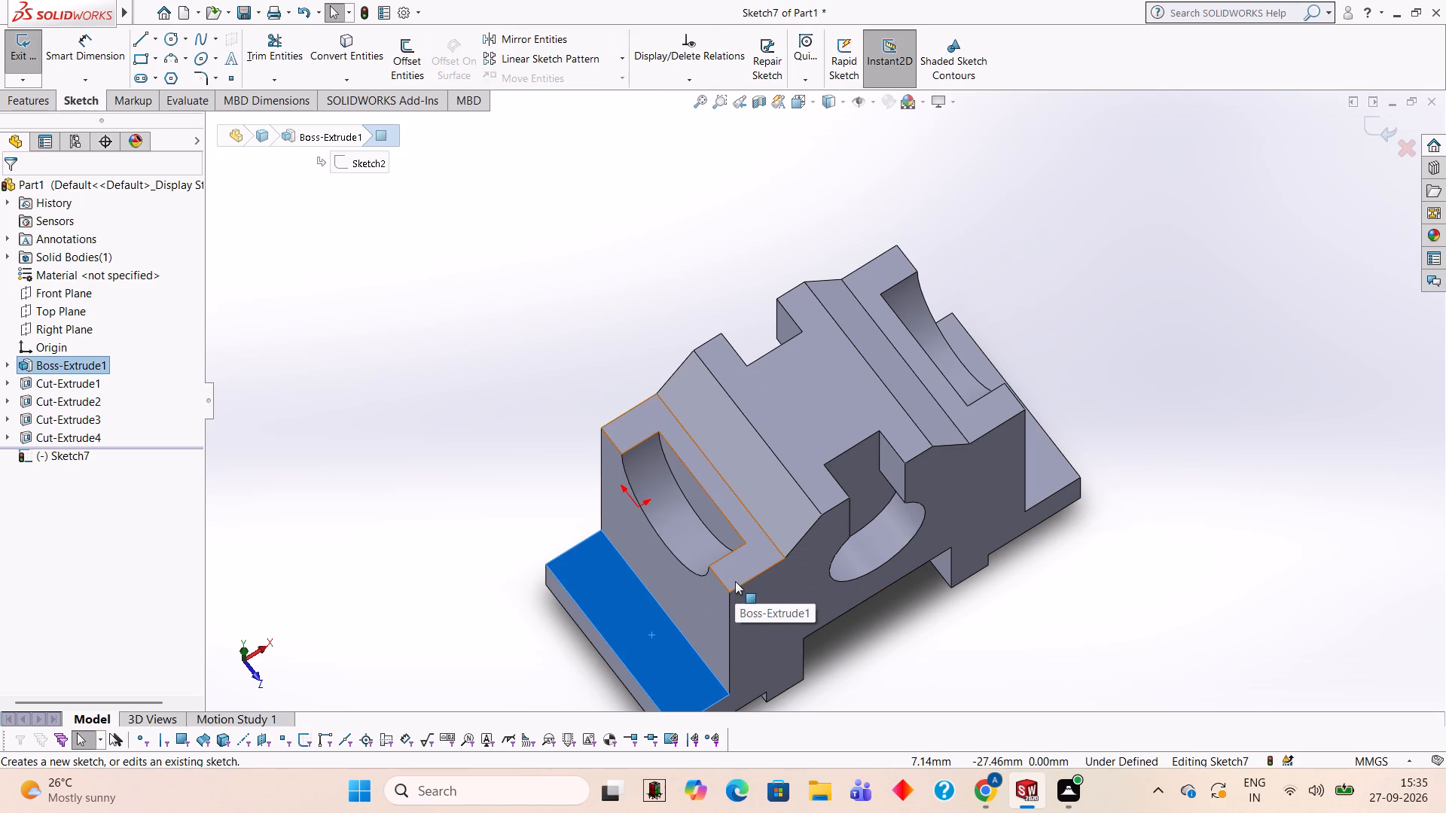
key("ctrl+8")
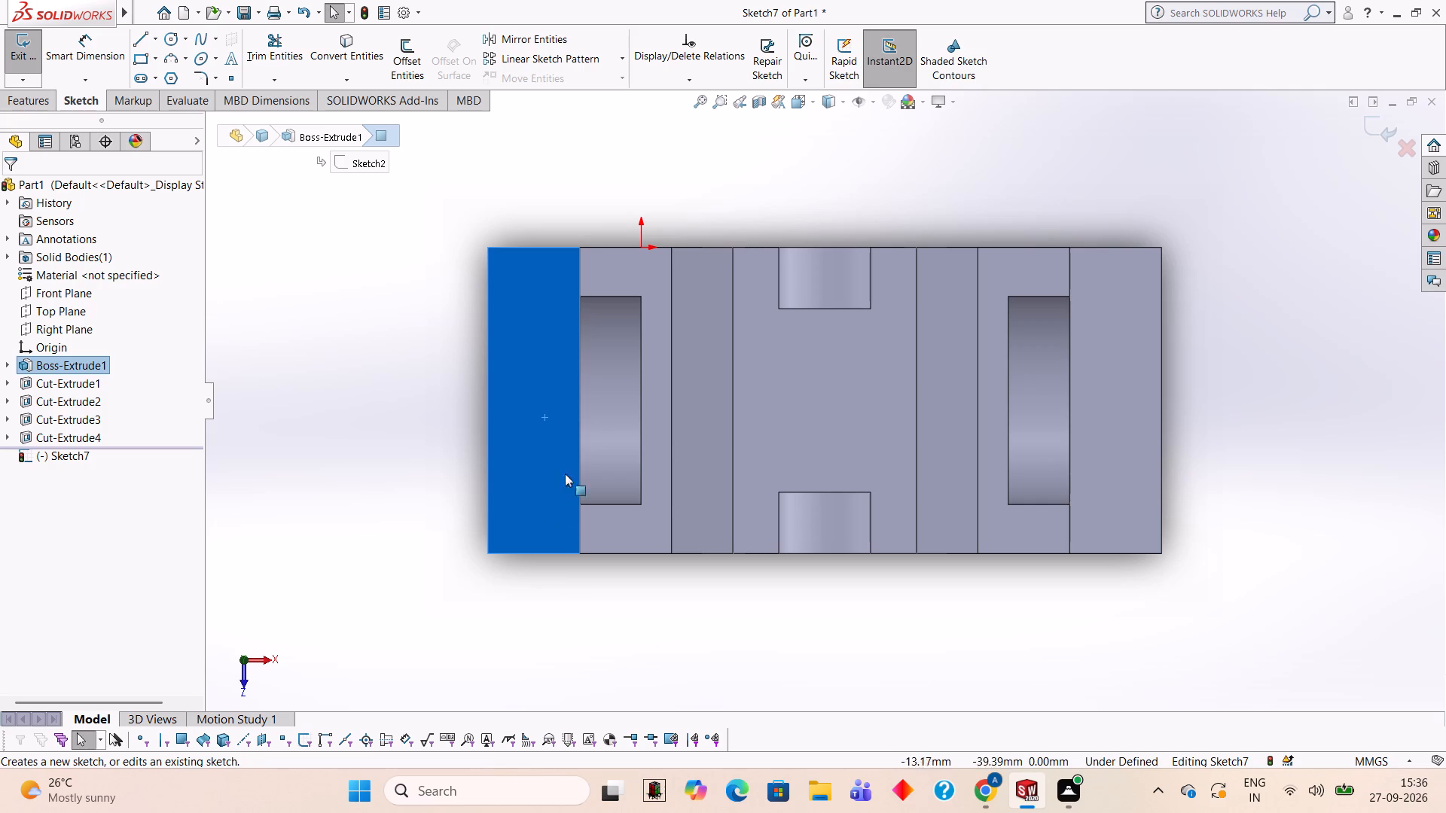
left_click(142, 38)
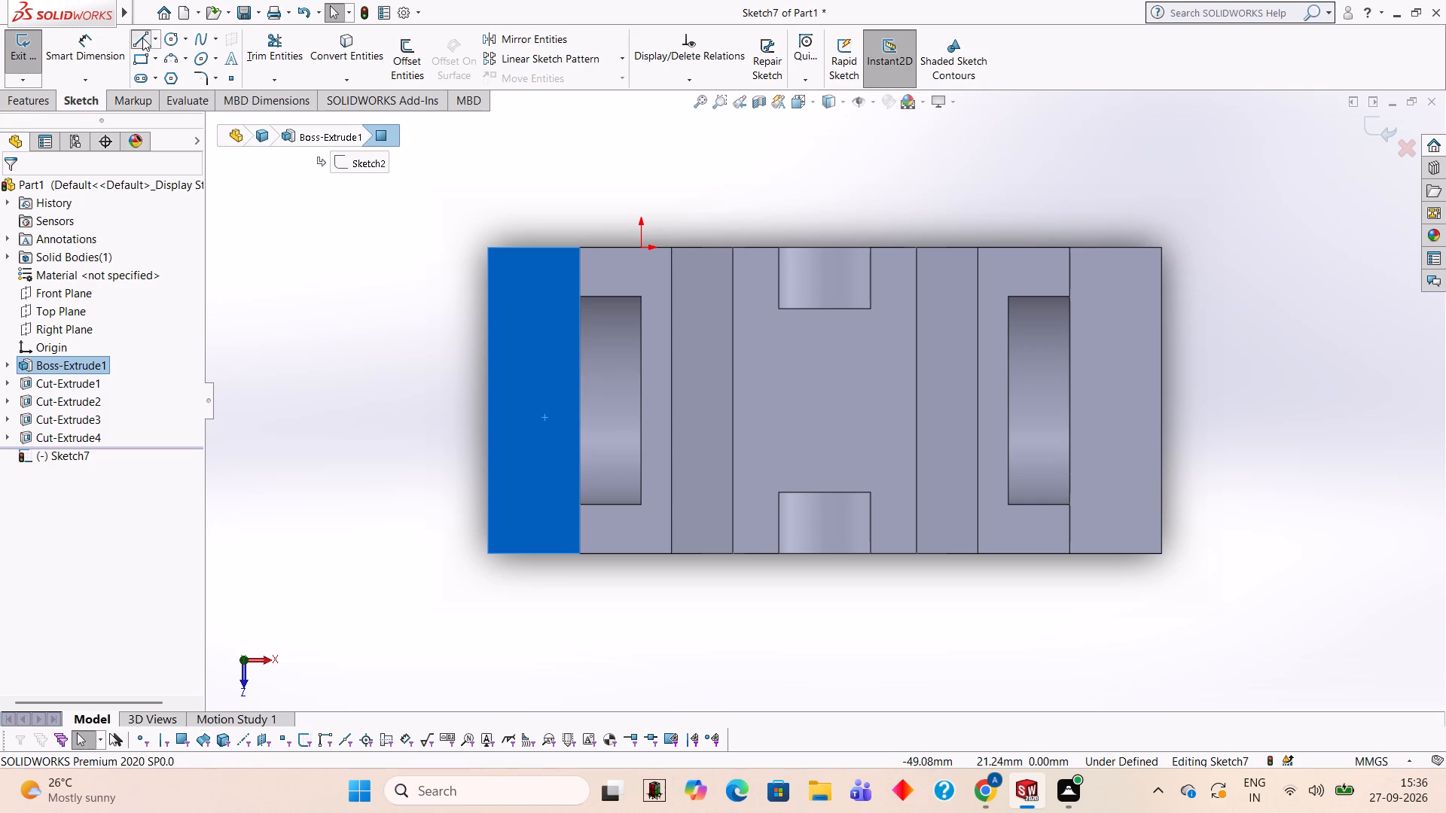
left_click(486, 552)
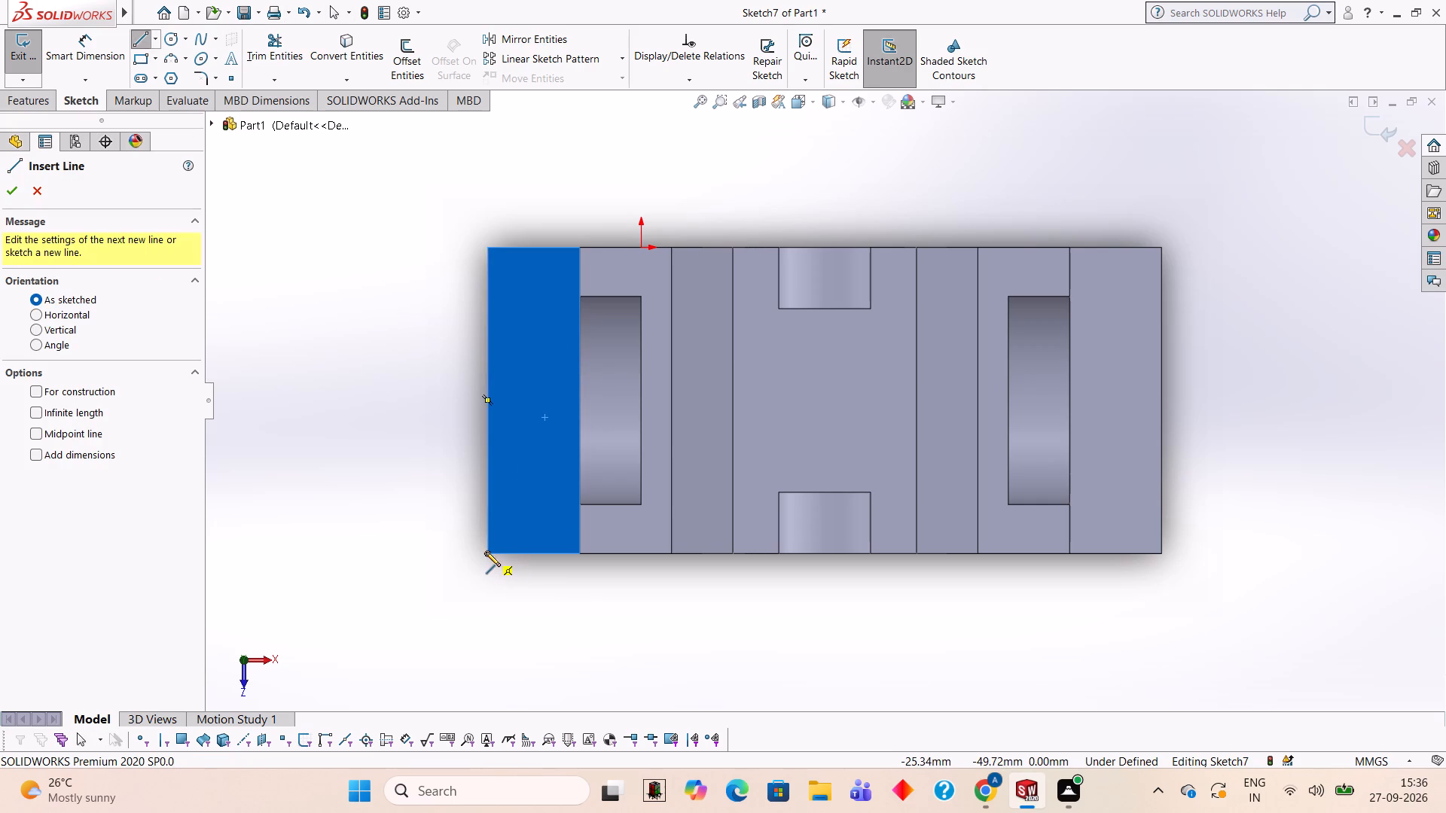
type("10")
key("Return")
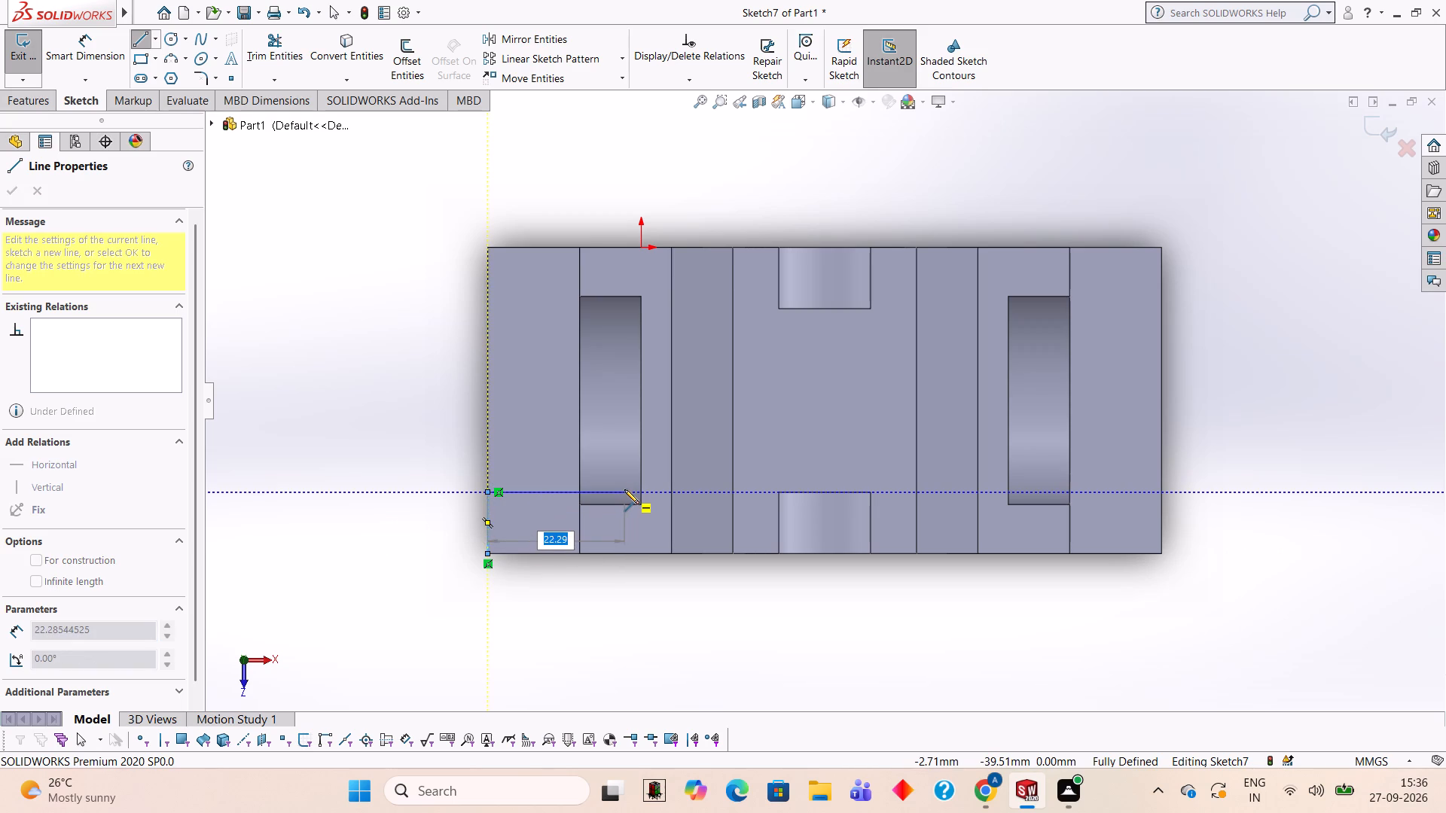
Sketch lines 7 mm inward, 30 mm parallel to the outer edge and 7 mm back, then to the rear corner and back along the edge.
key("7")
key("Return")
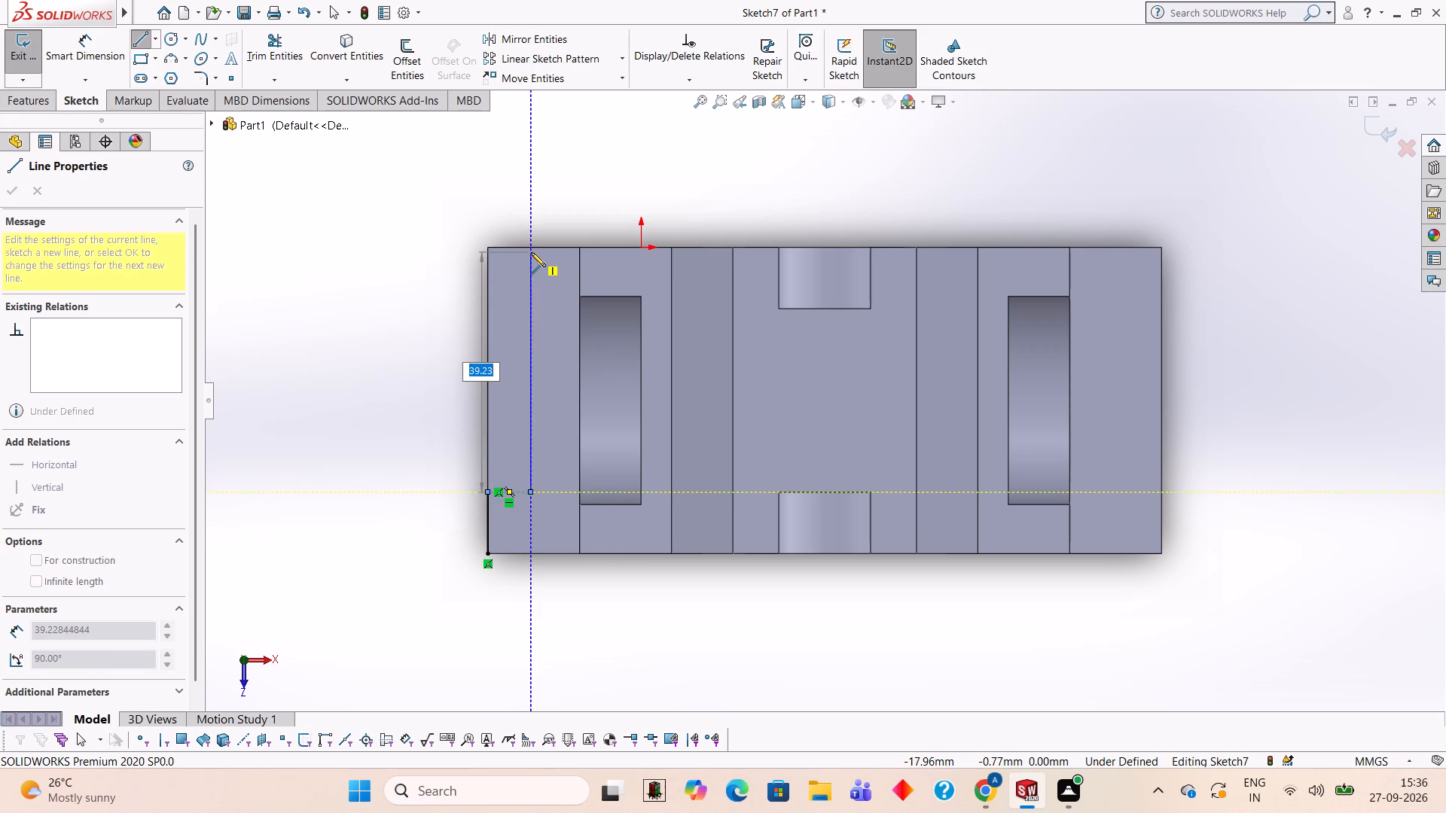
type("30")
key("Return")
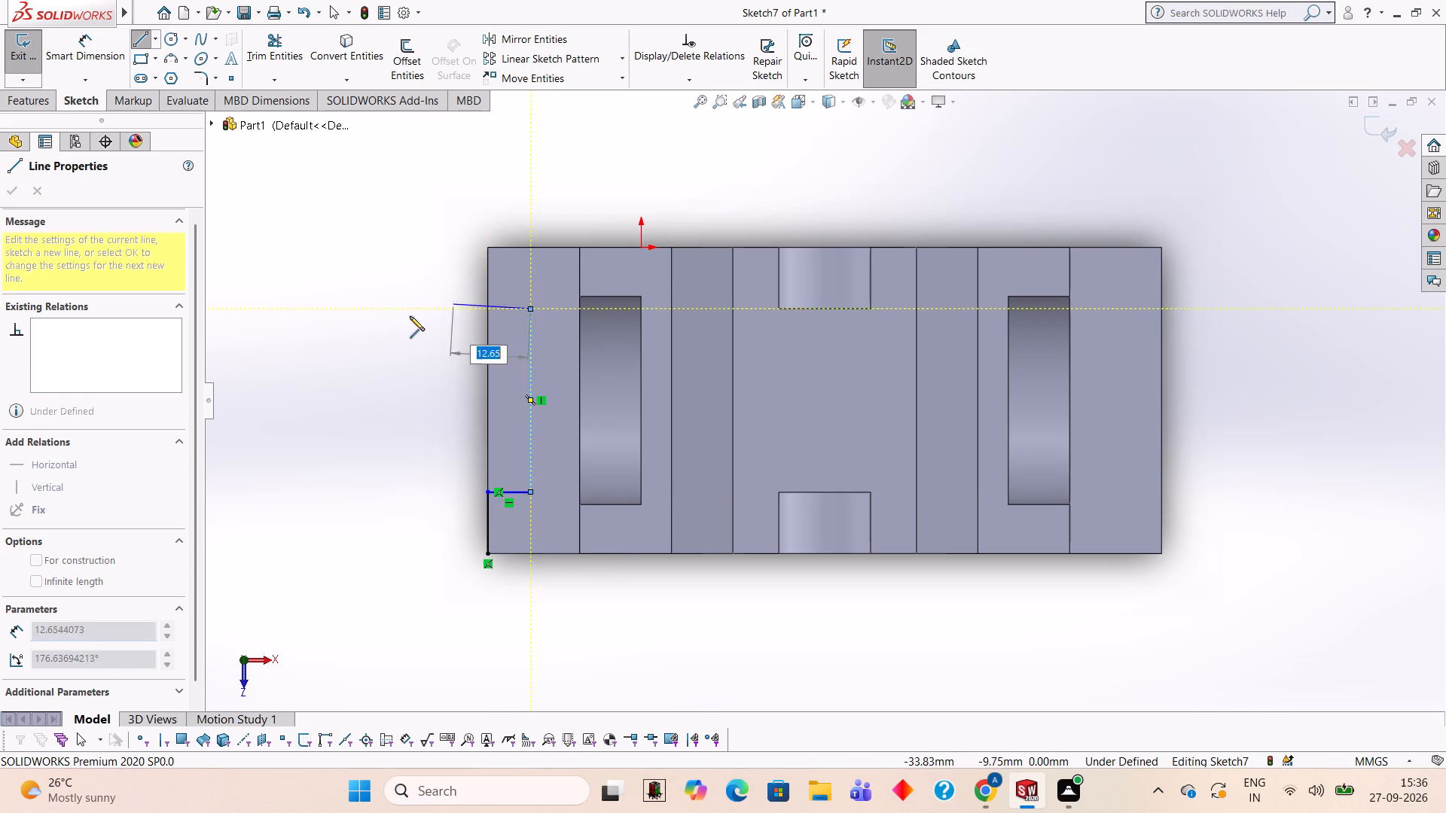
key("7")
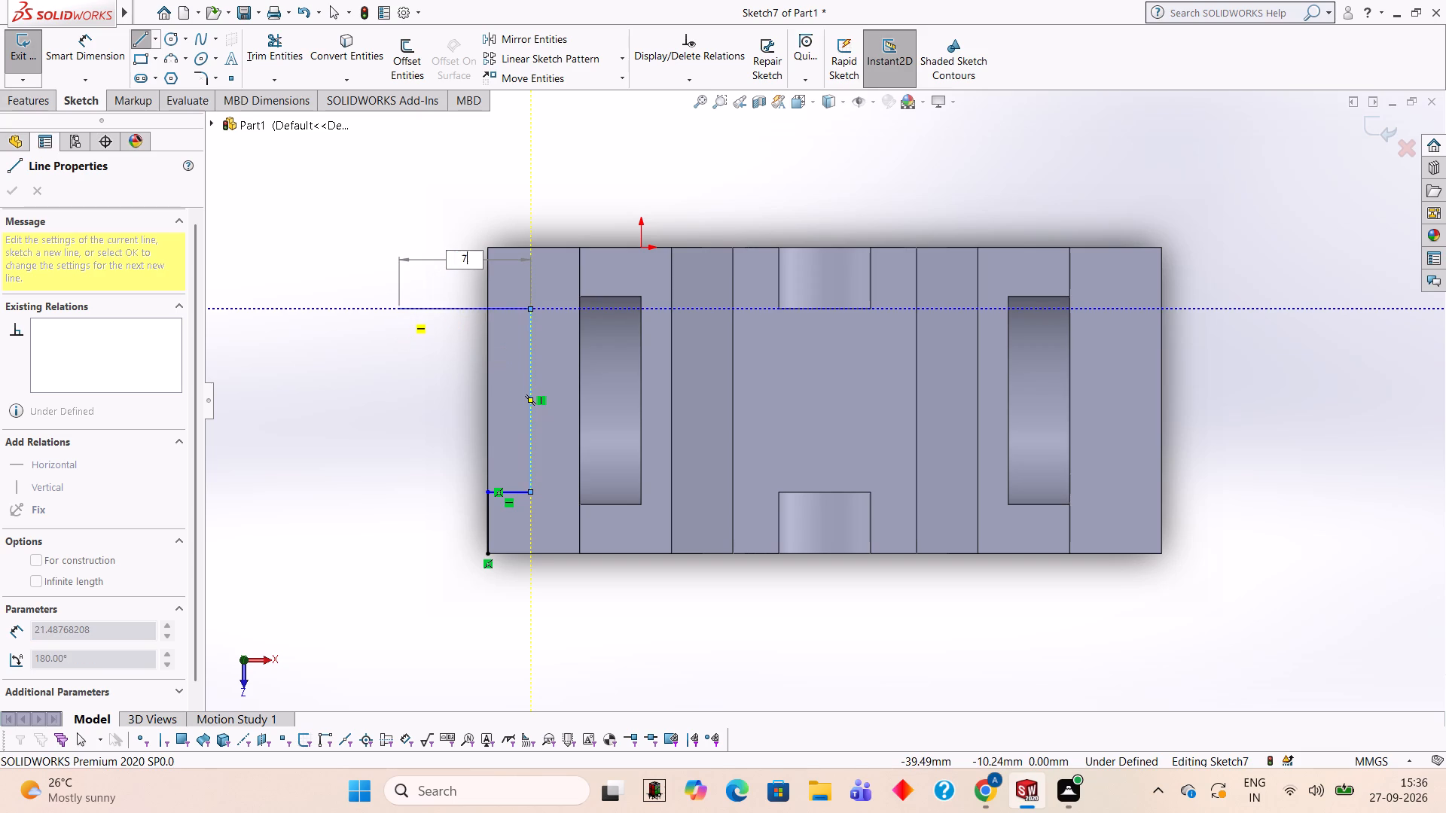
key("Return")
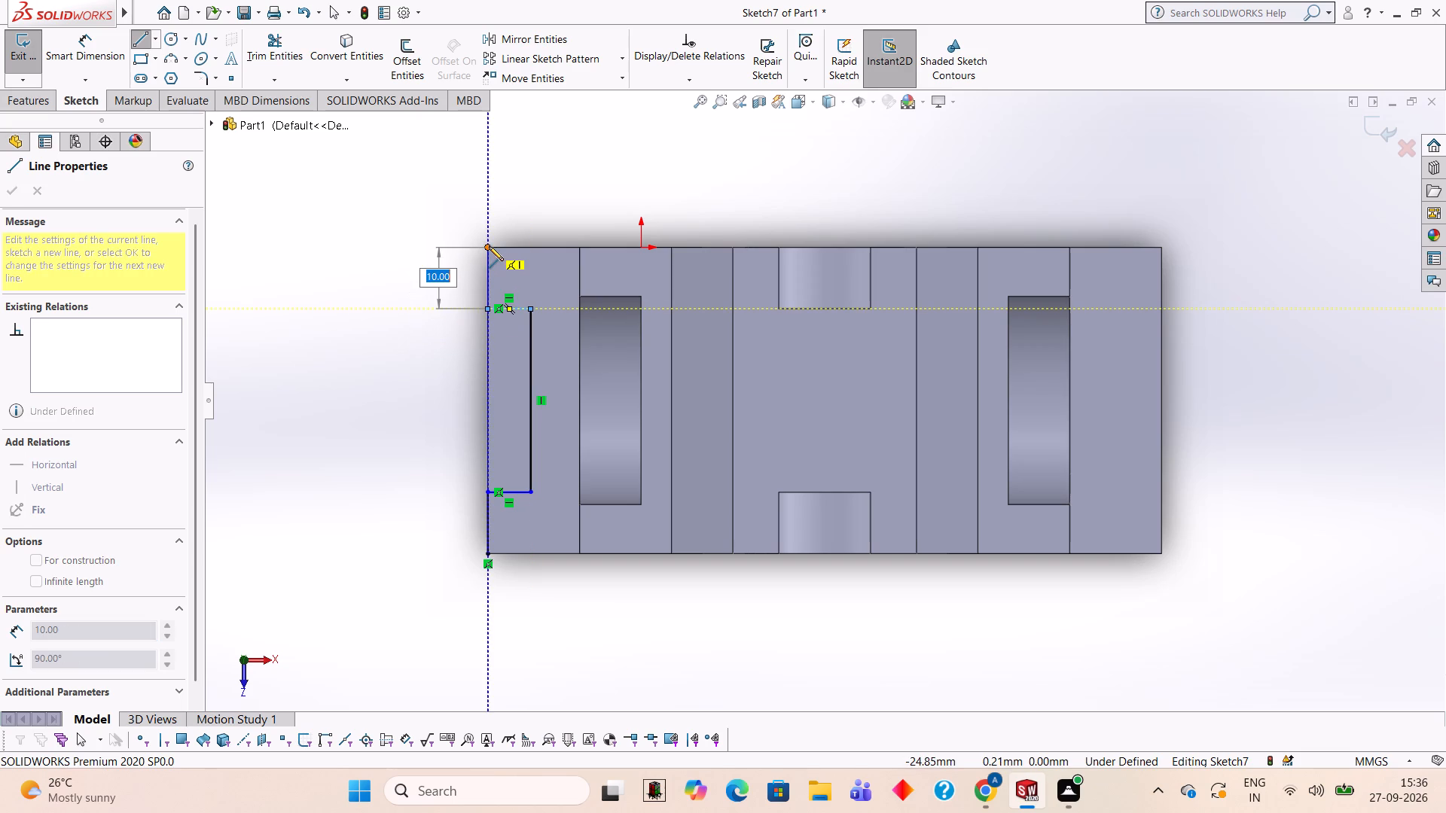
left_click(489, 246)
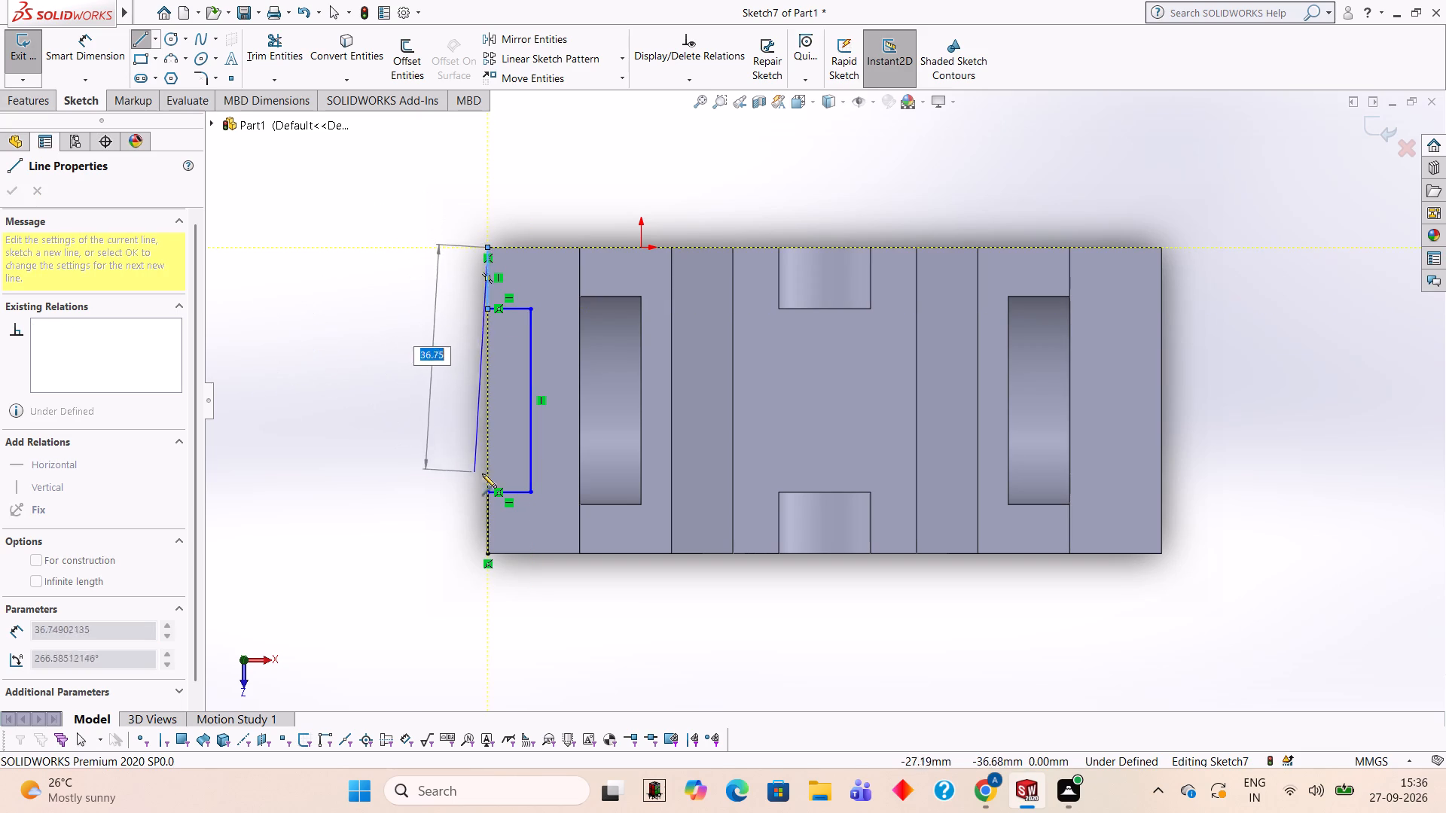
left_click(487, 493)
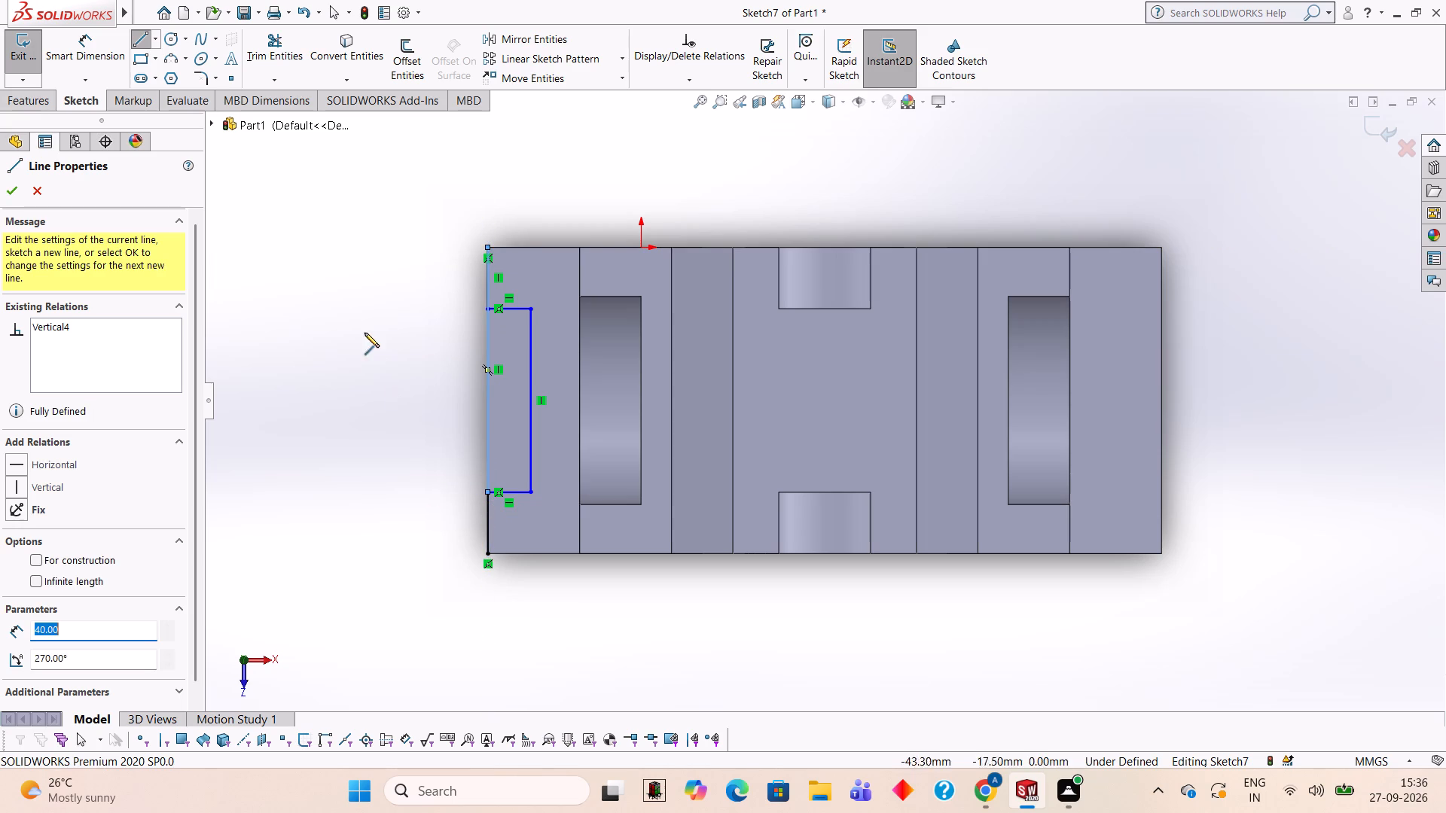
key("Escape")
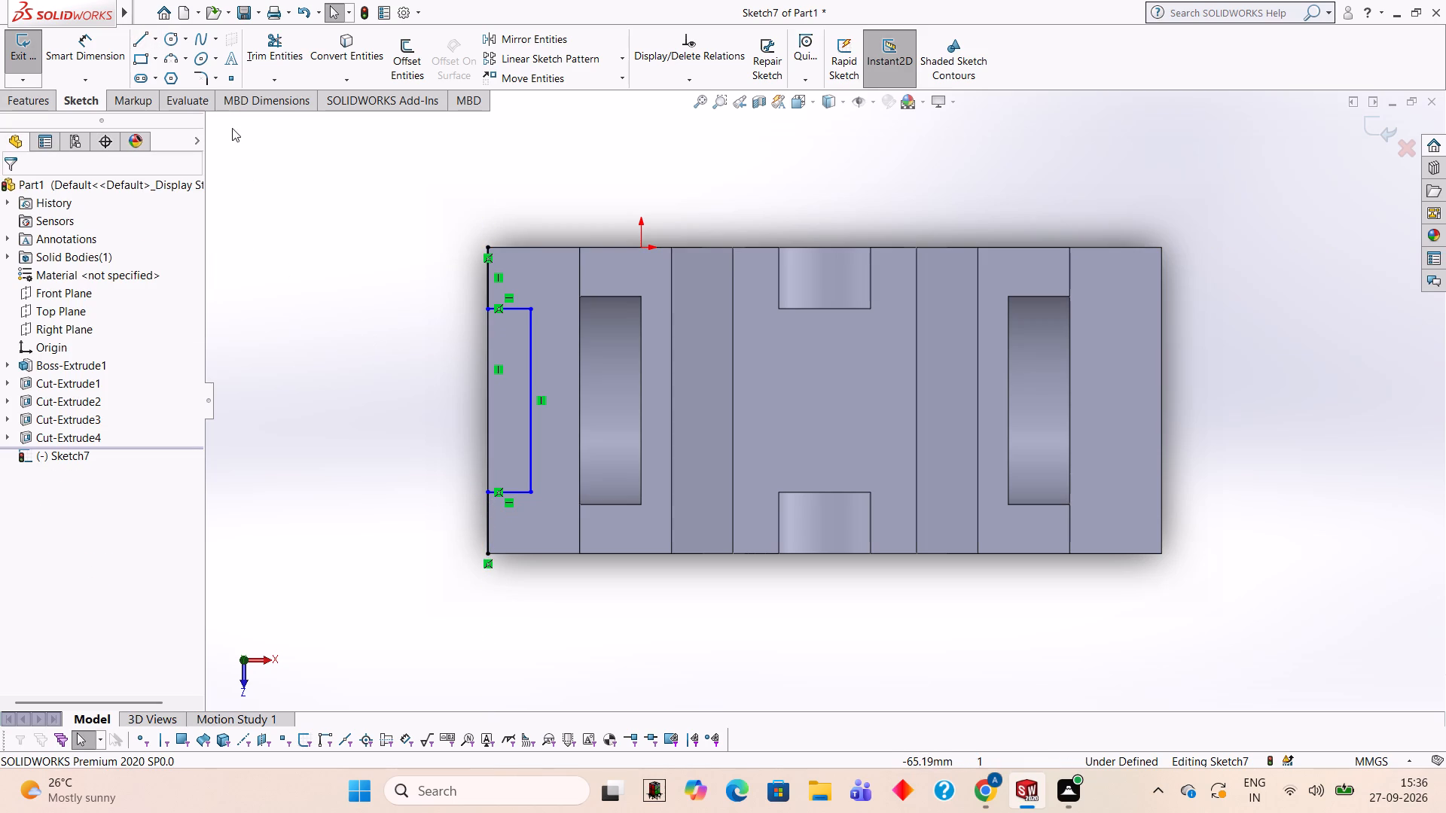
Trim the line pieces along the foot's outer edge beyond both ends, leaving a closed 30 by 7 mm rectangle.
left_click(274, 64)
left_click(490, 282)
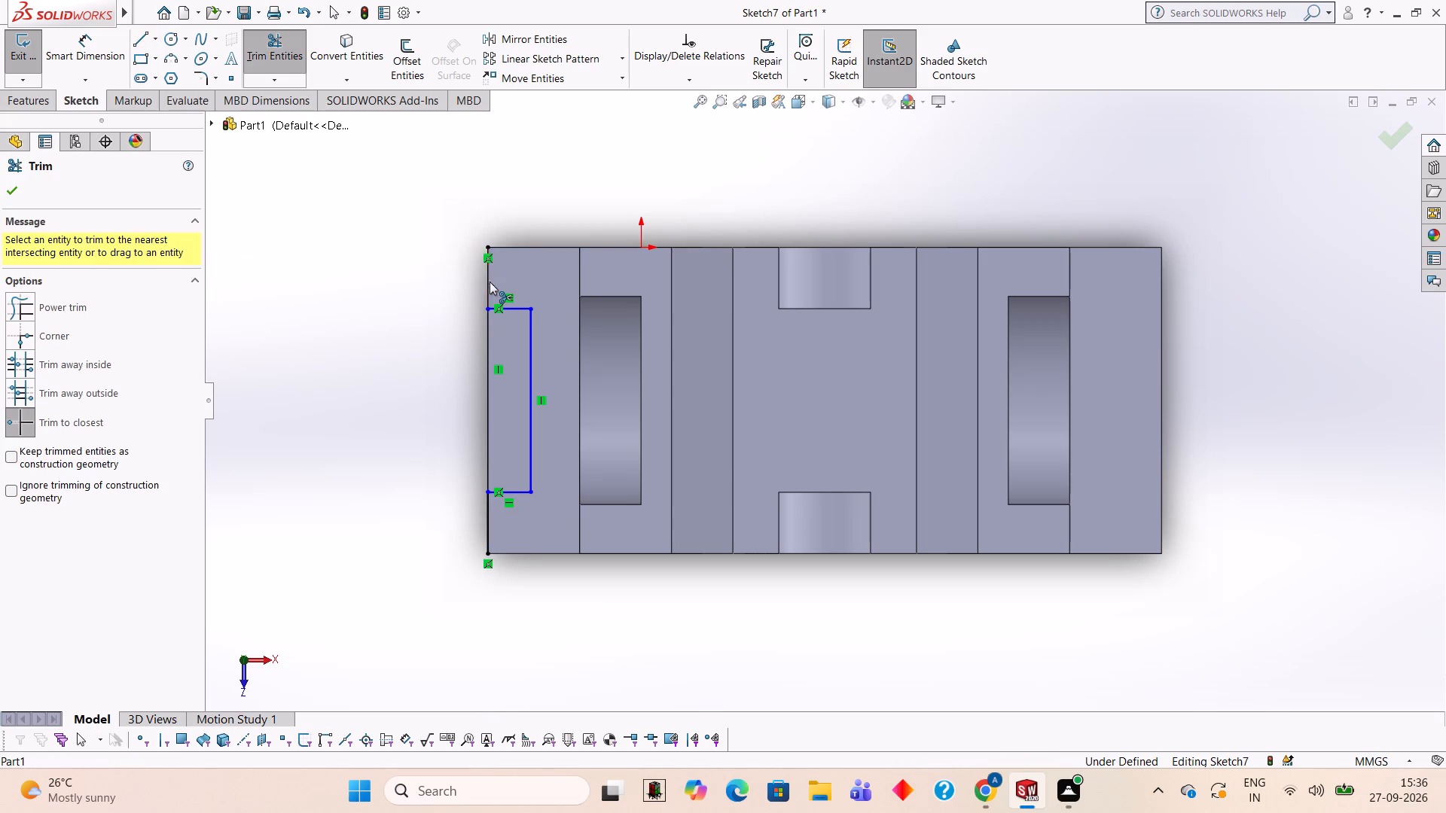
left_click(490, 514)
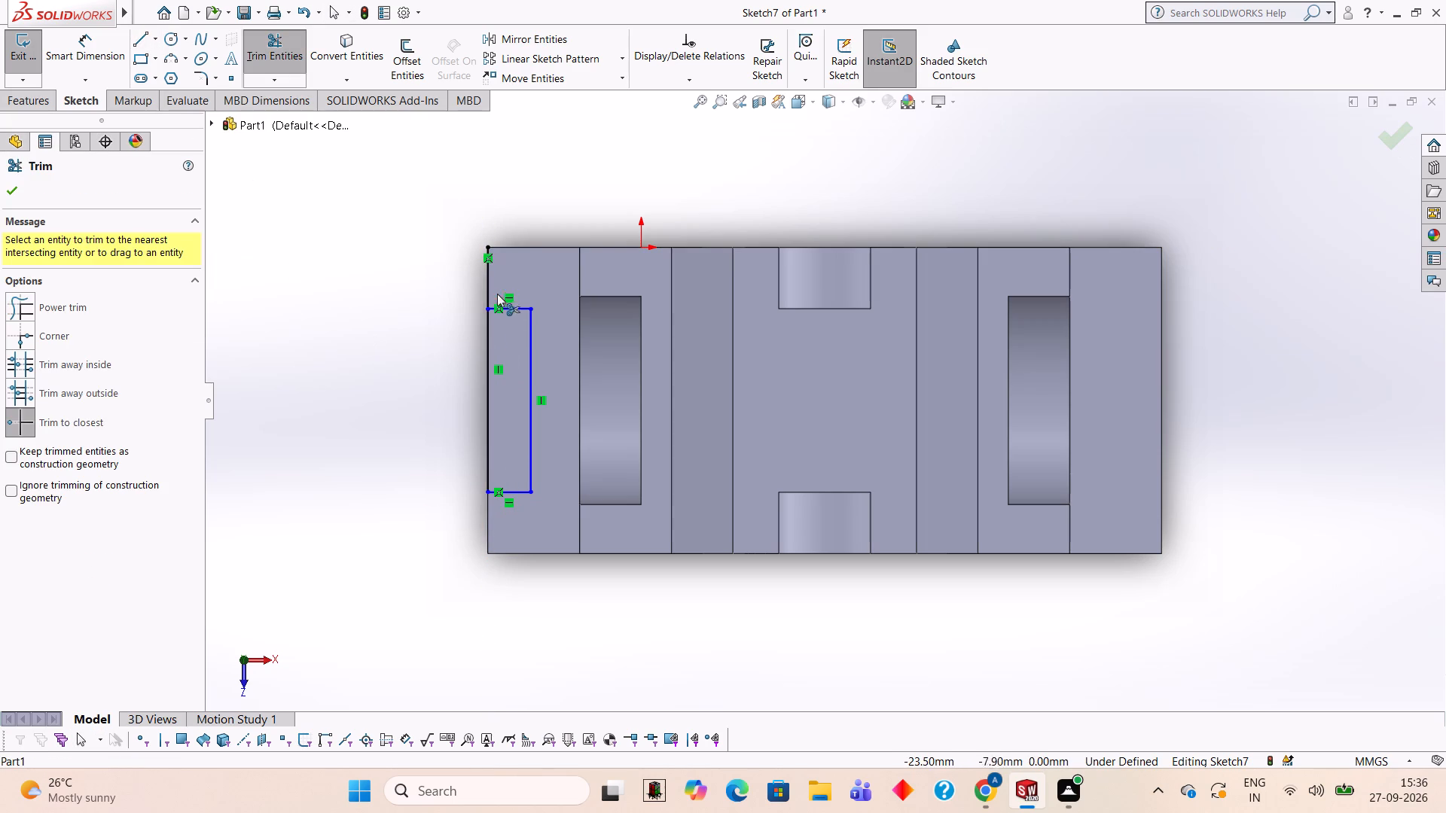
left_click(489, 282)
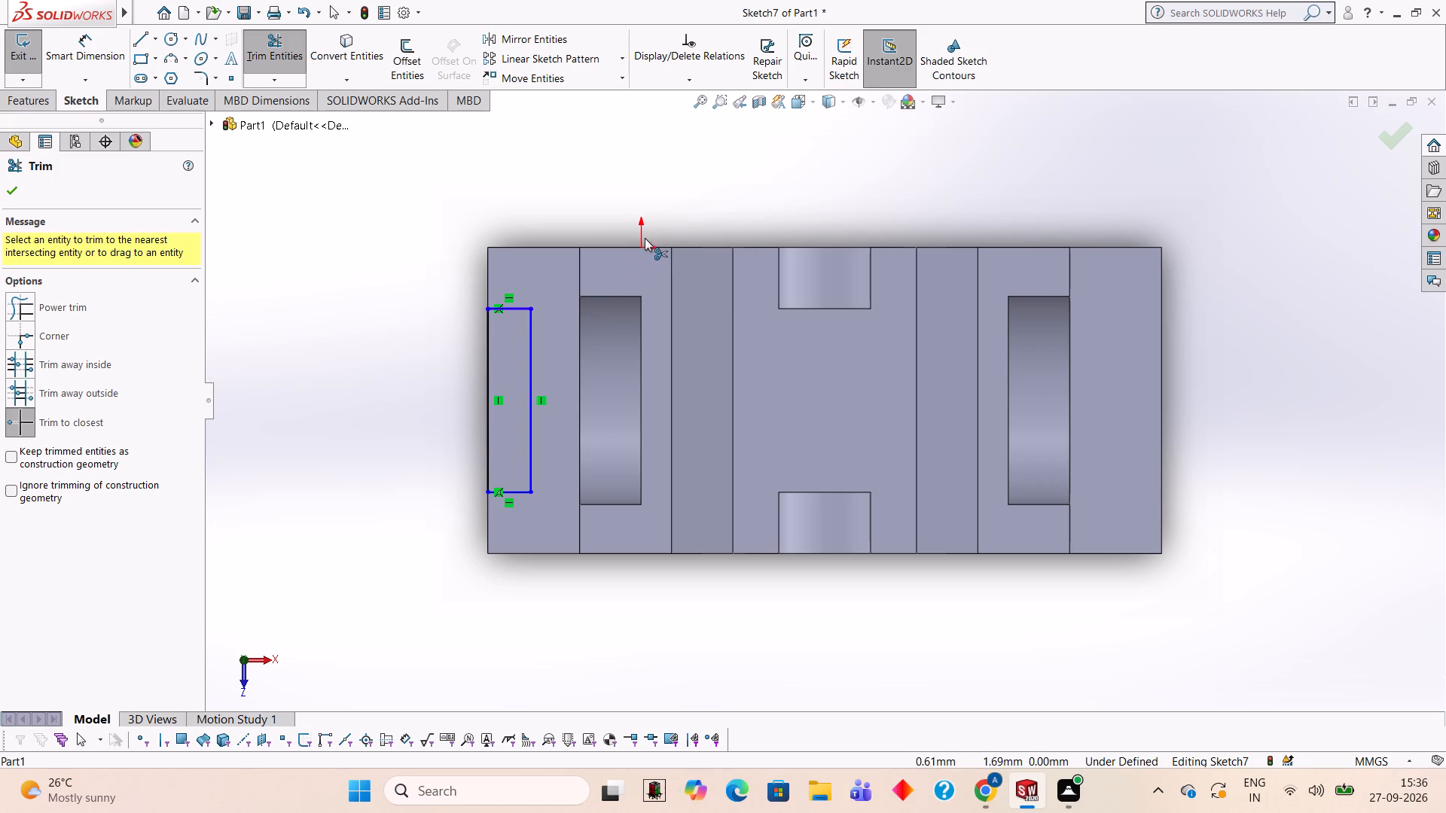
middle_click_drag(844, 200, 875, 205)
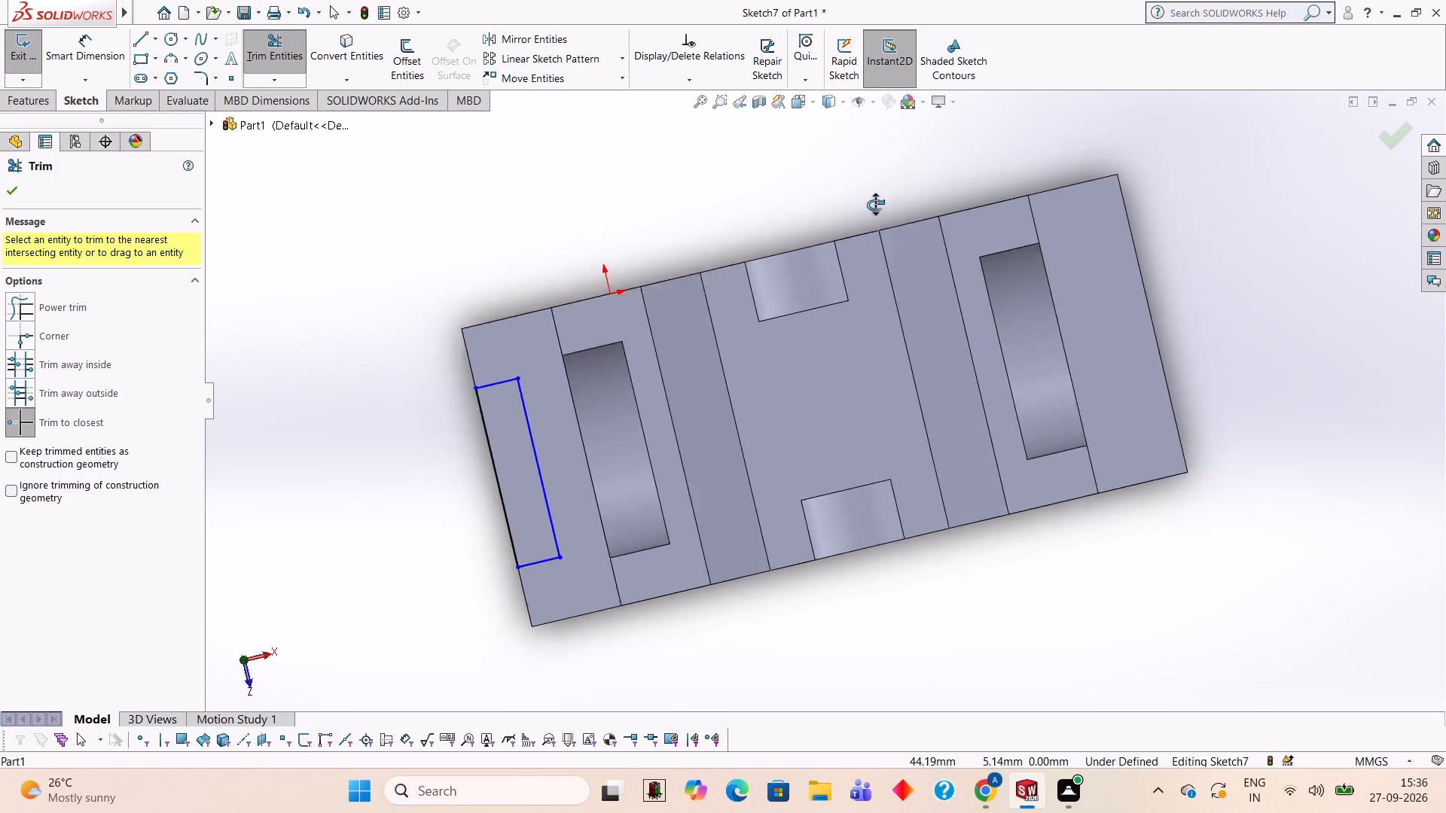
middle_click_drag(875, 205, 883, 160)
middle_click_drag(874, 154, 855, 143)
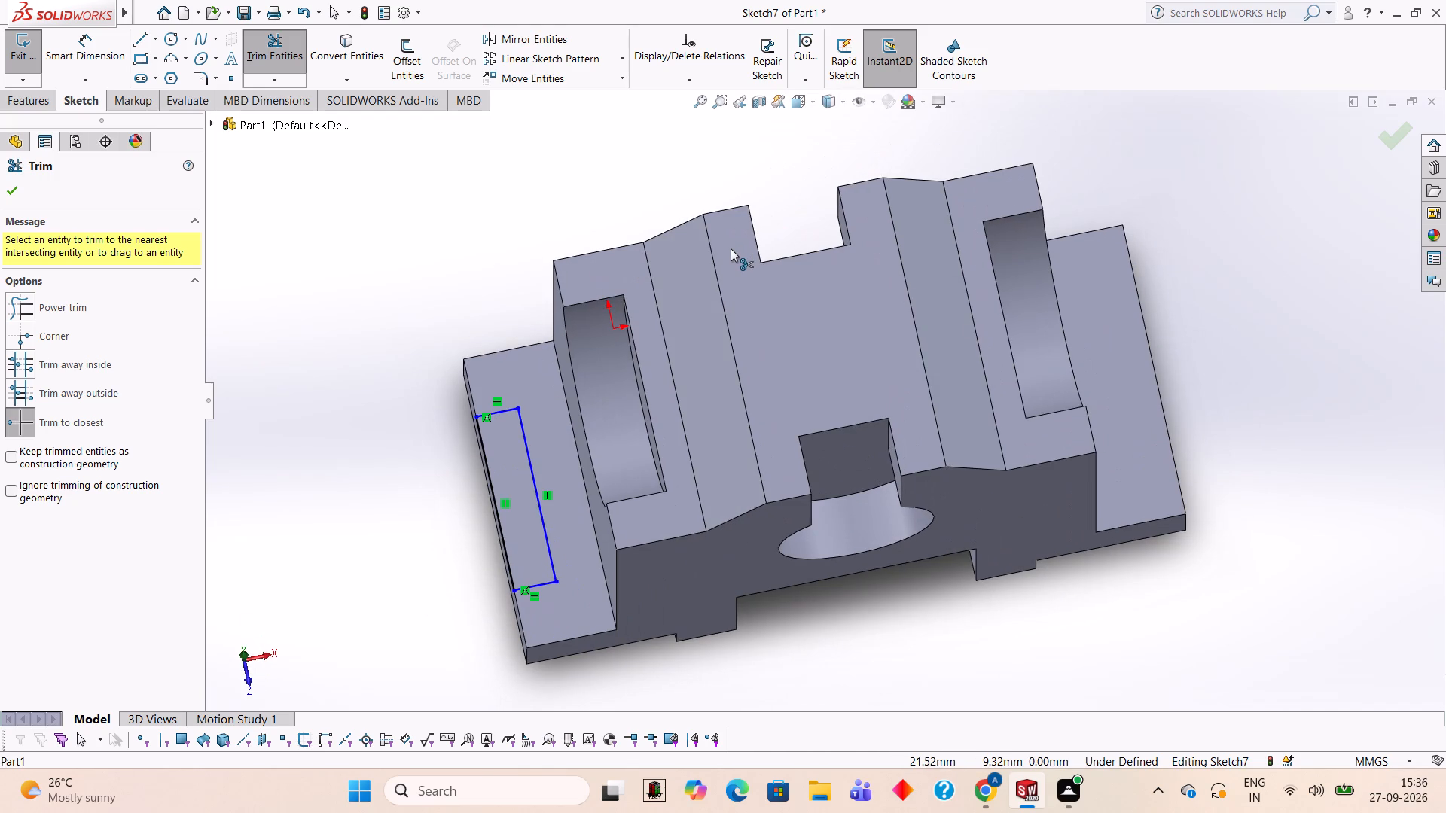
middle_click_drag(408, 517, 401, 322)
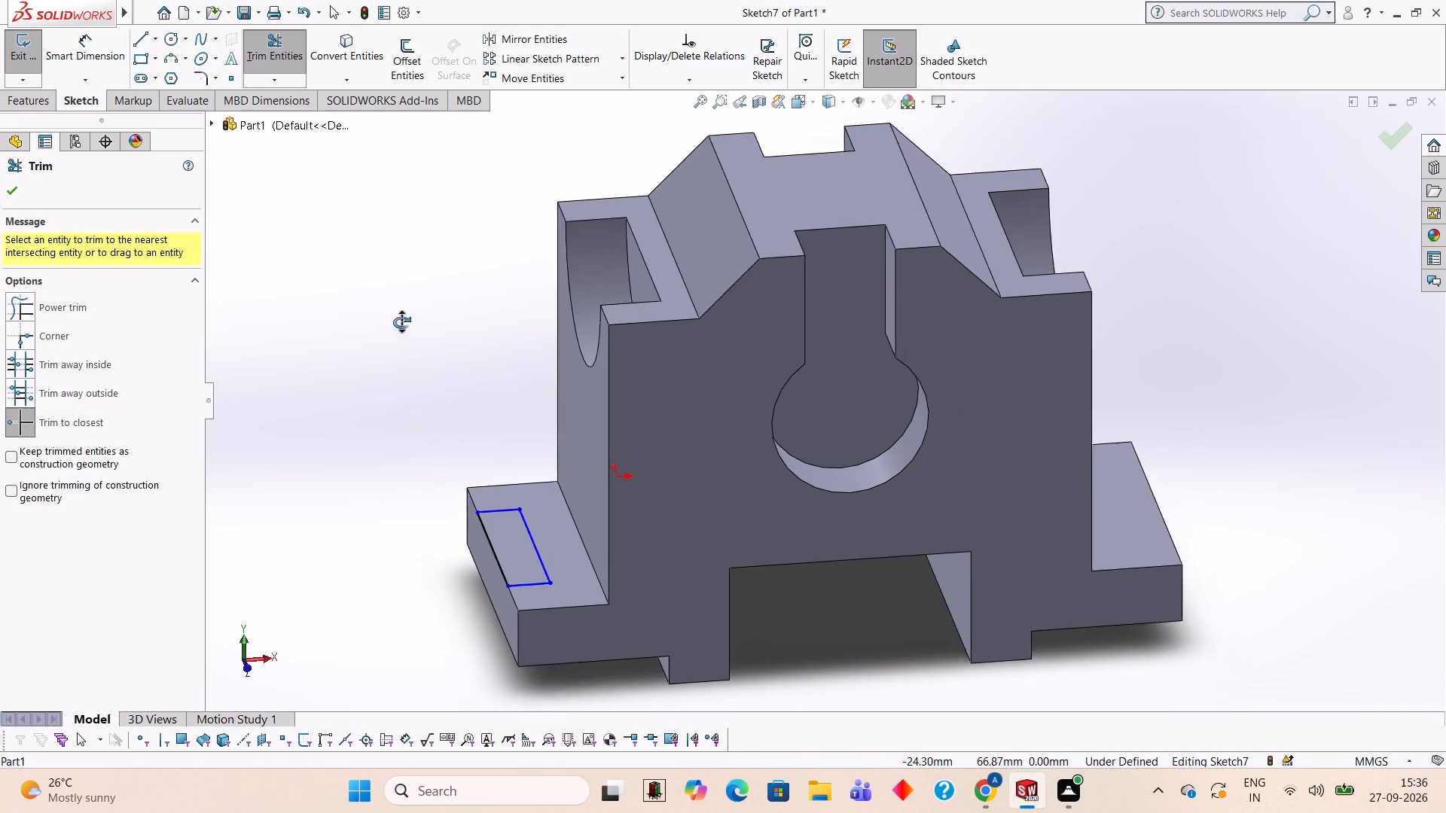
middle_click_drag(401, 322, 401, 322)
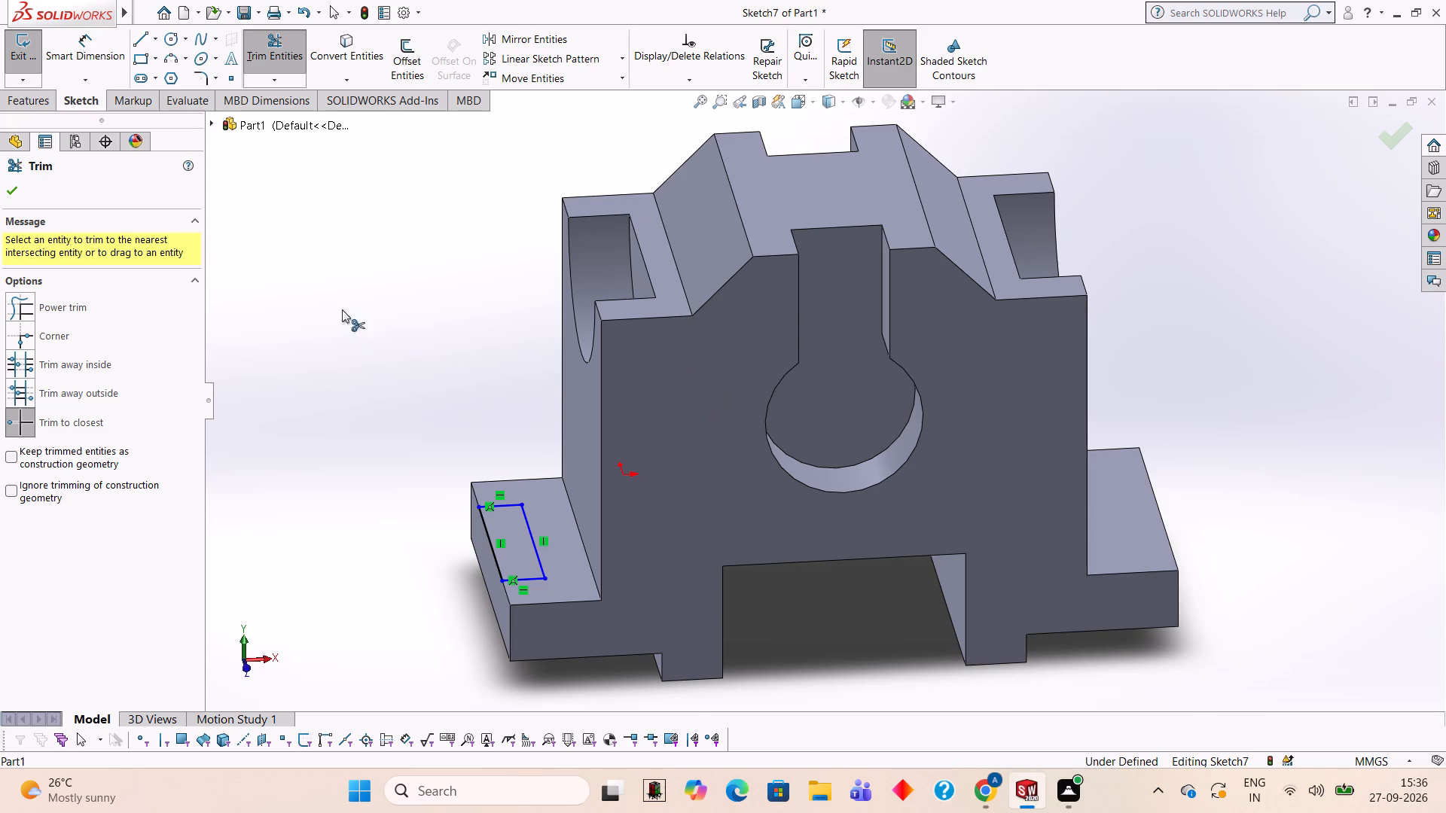
Cut the left foot's rectangle sketch 10 mm deep as a blind extruded cut.
left_click(41, 108)
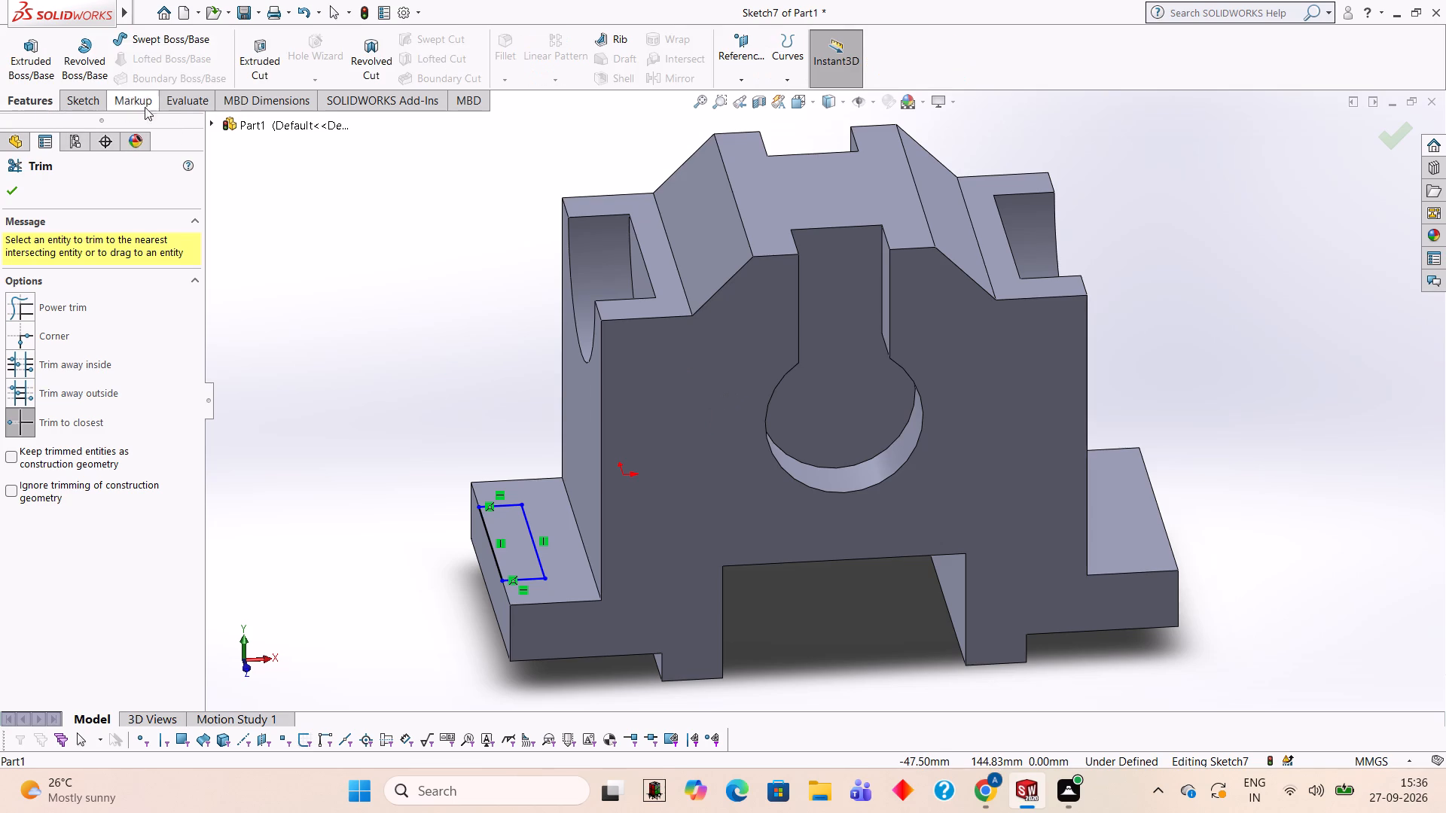
left_click(271, 52)
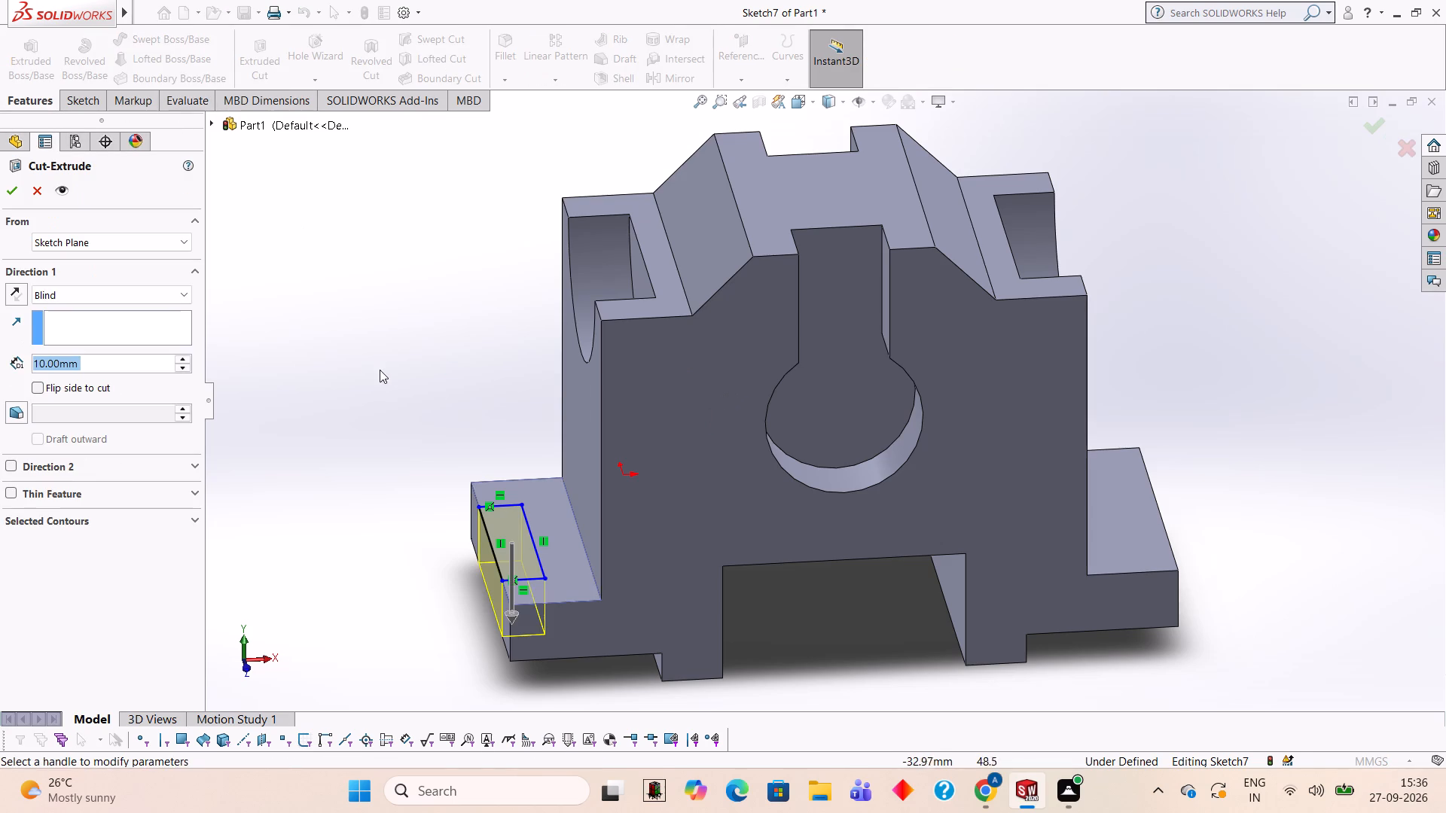
middle_click_drag(376, 370, 380, 285)
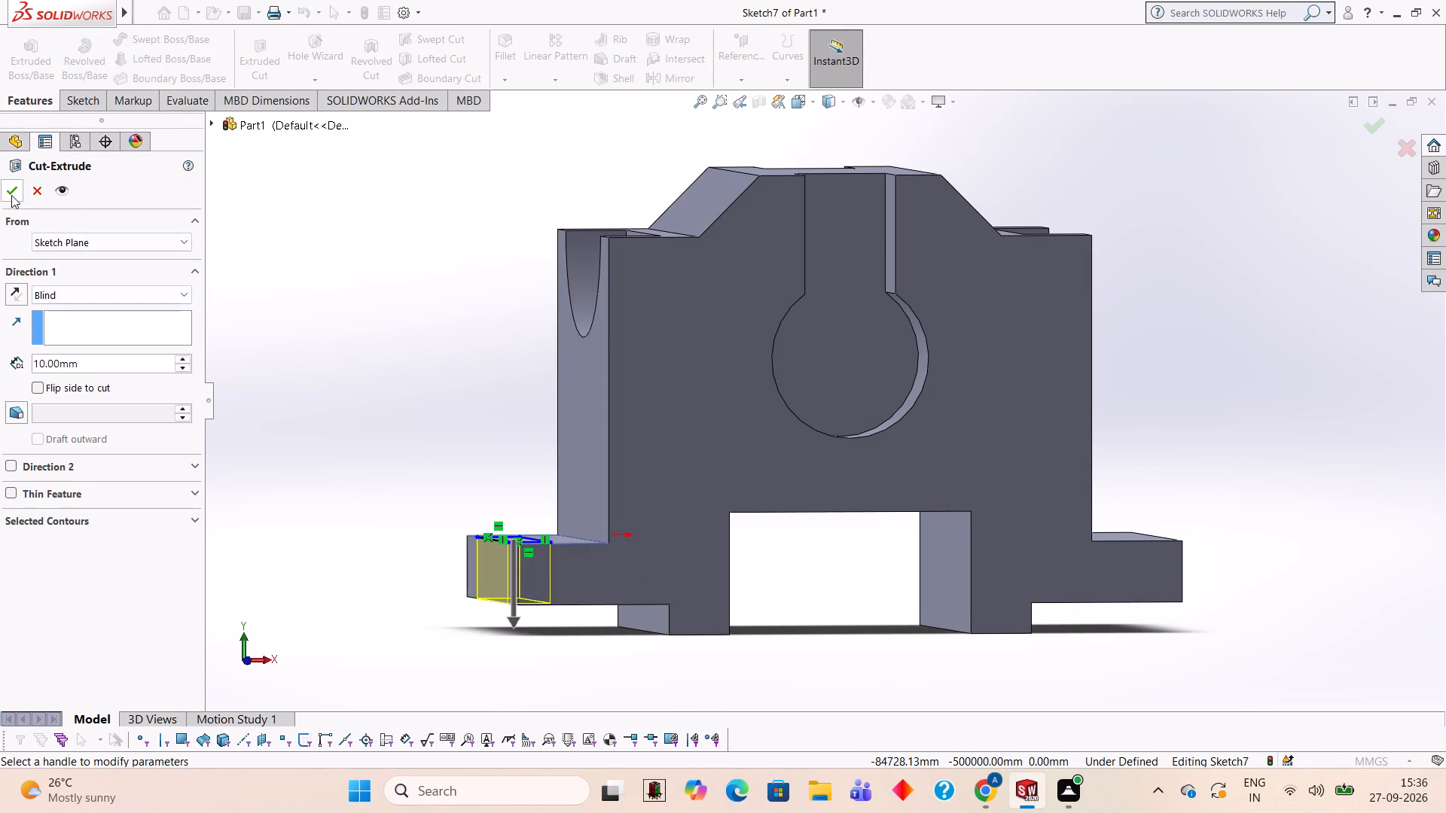
left_click(11, 195)
left_click(363, 347)
Start a sketch on the right foot's top face with a 10 mm line along the outer edge from its rear corner.
middle_click_drag(365, 347, 395, 428)
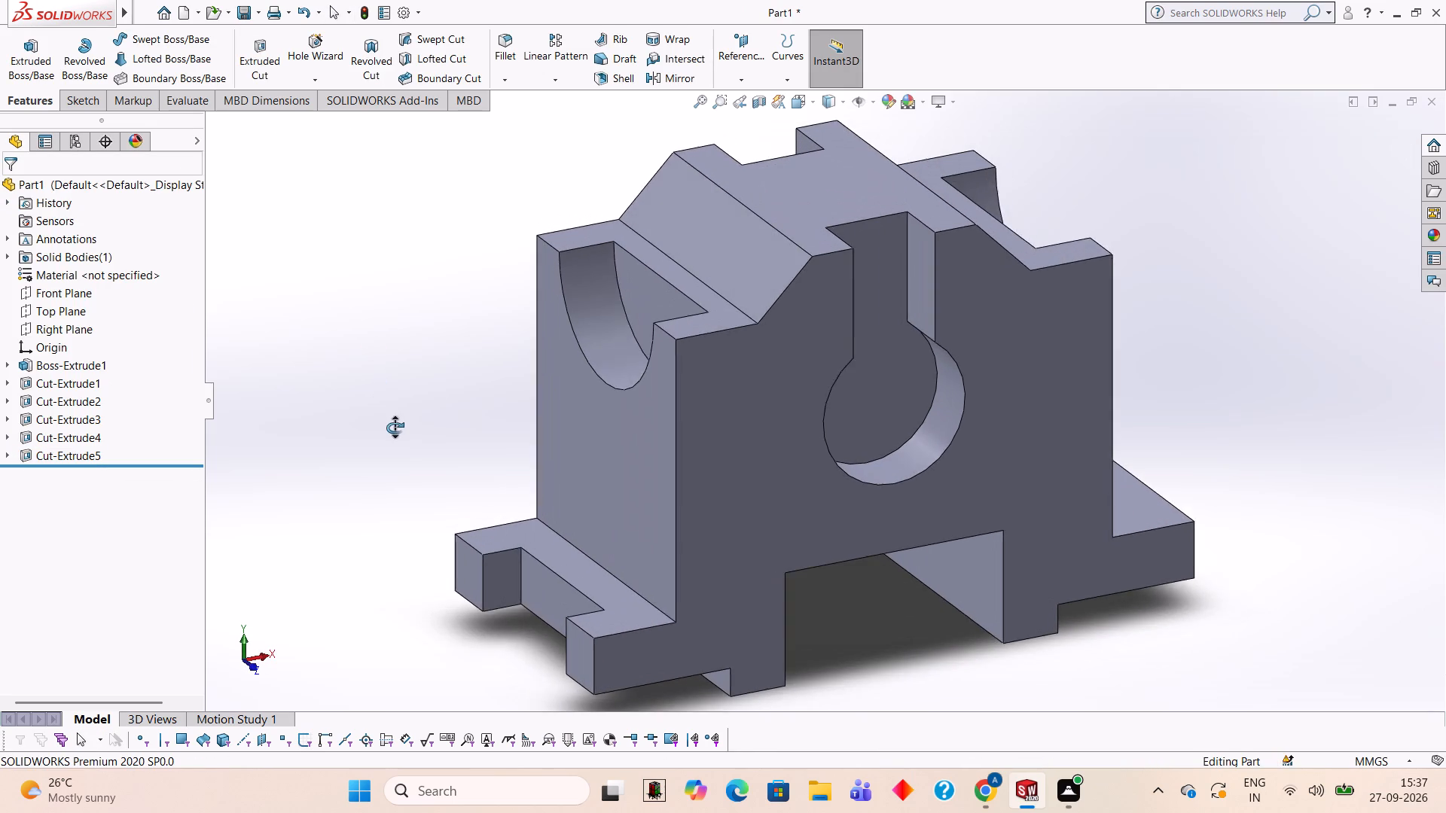
middle_click_drag(395, 428, 396, 428)
scroll(396, 424, "up", 2)
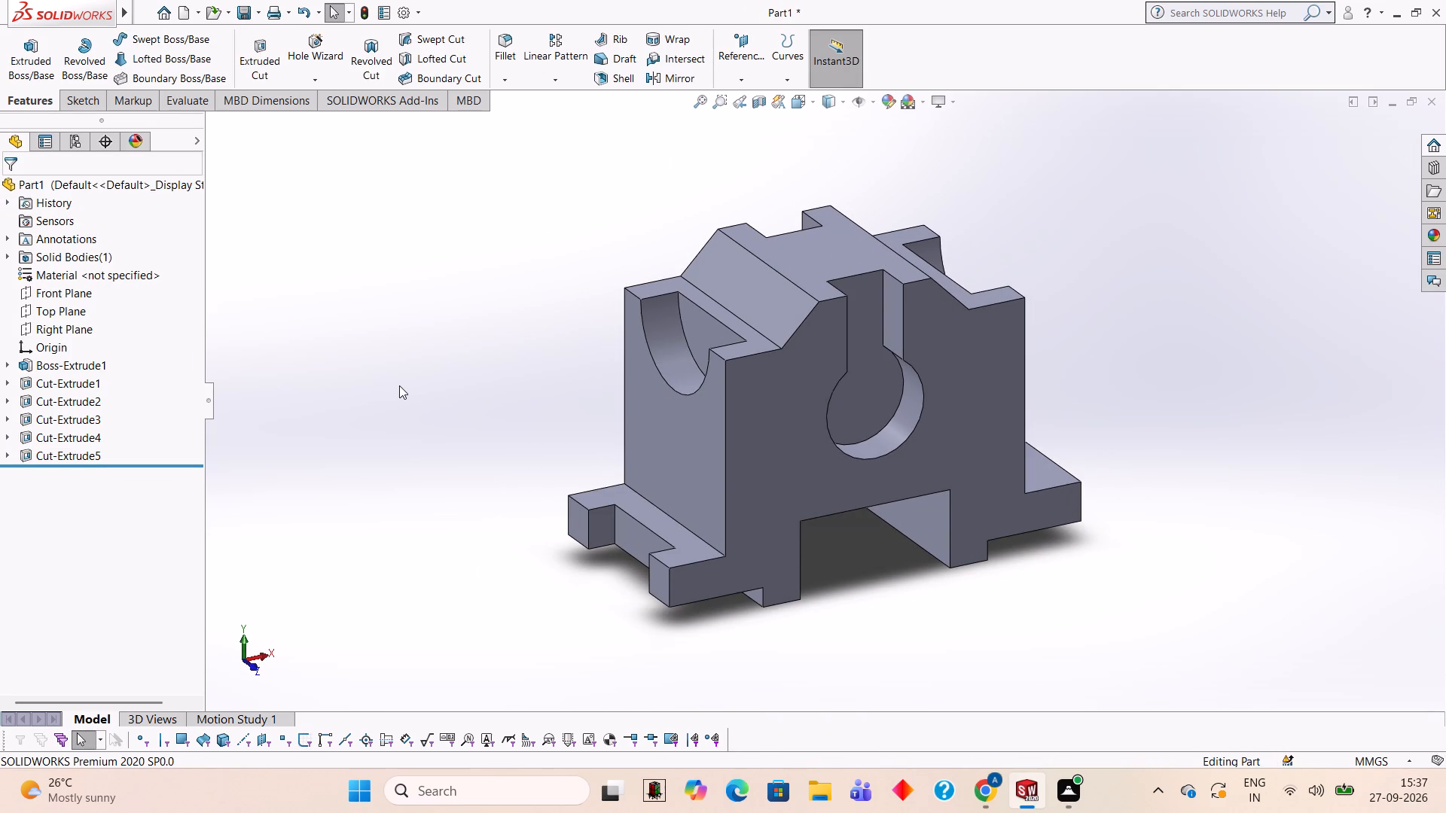
scroll(441, 403, "up", 1)
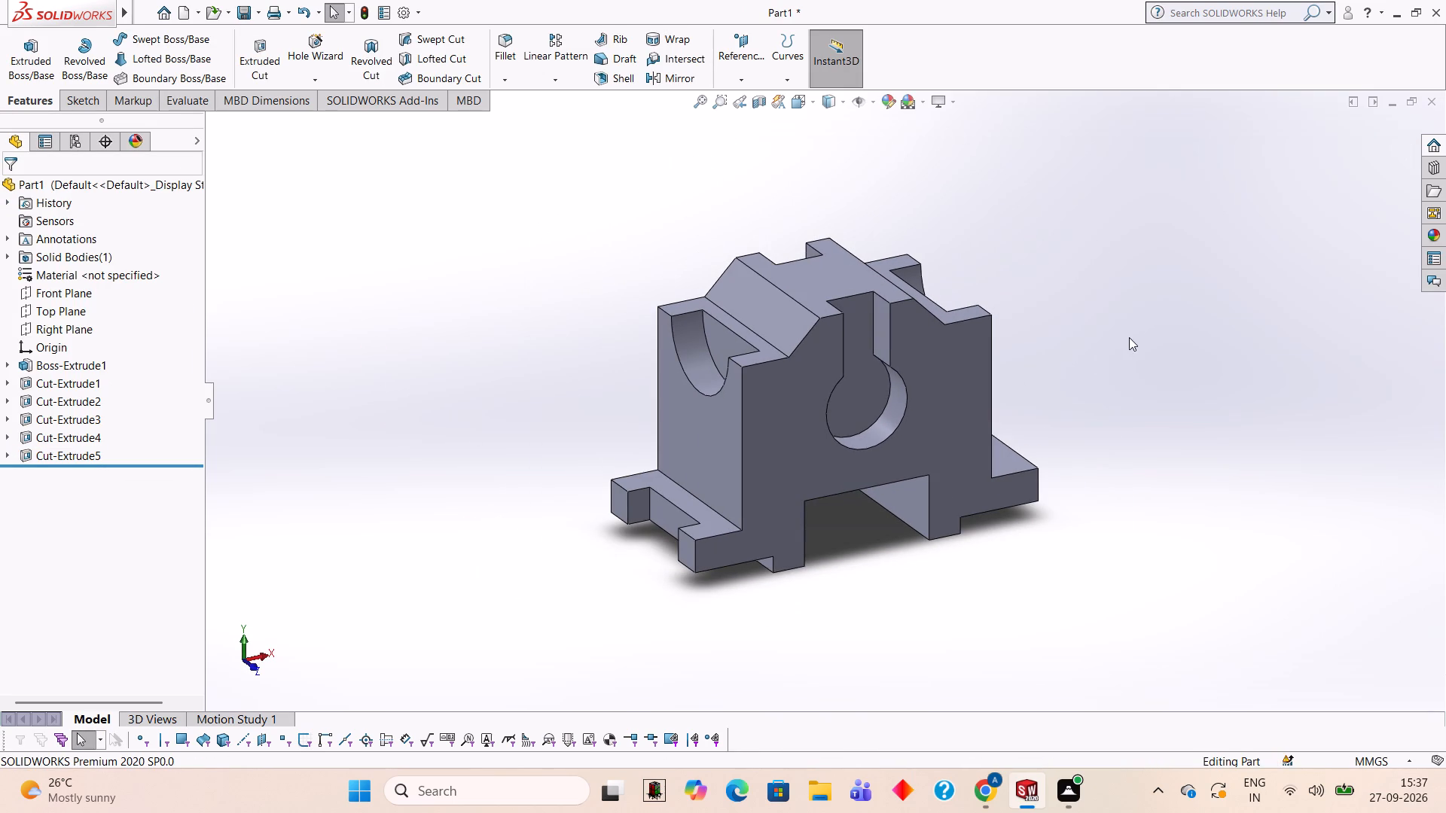
middle_click_drag(1133, 336, 1057, 537)
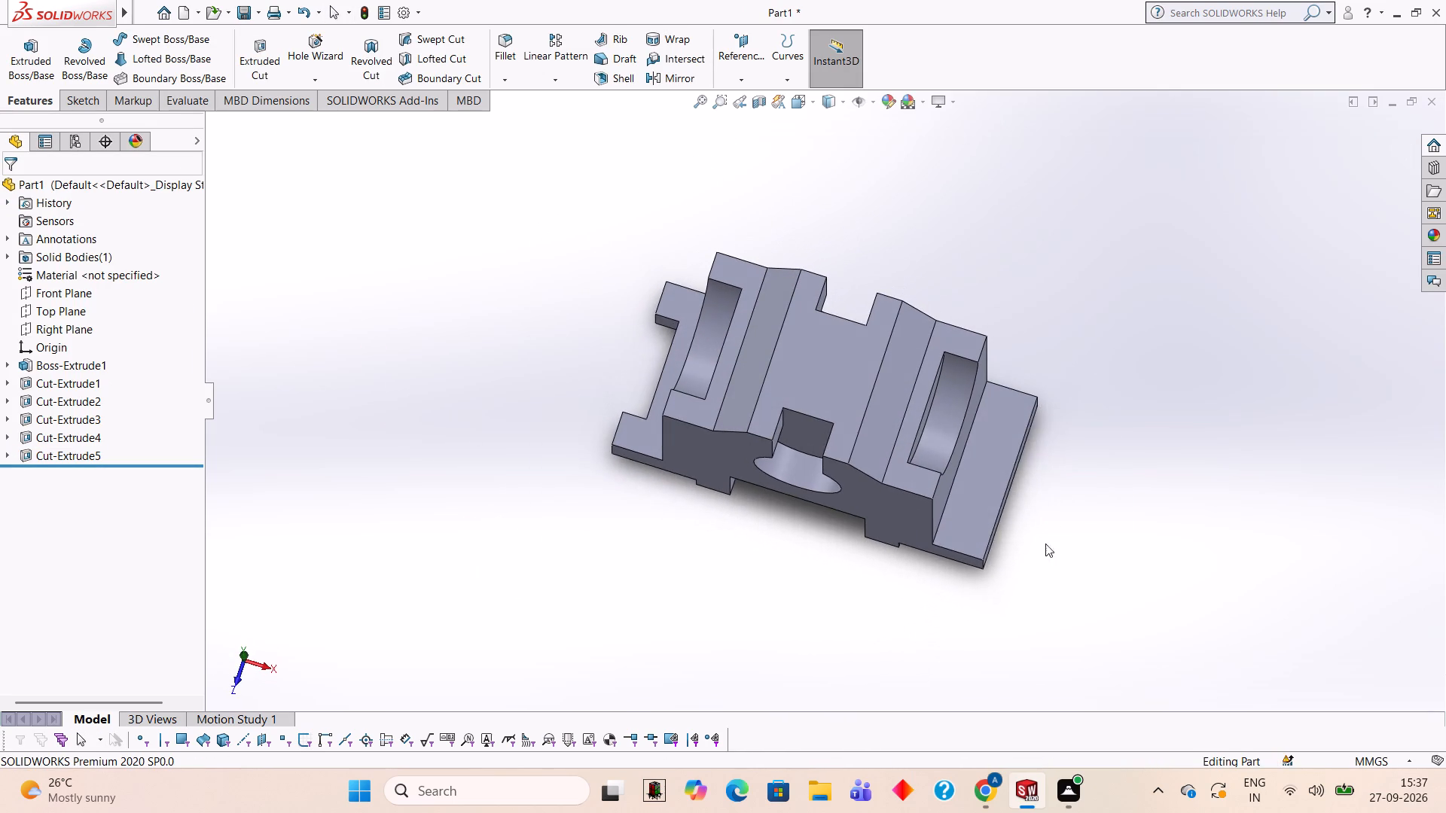
left_click(1003, 454)
left_click(1066, 408)
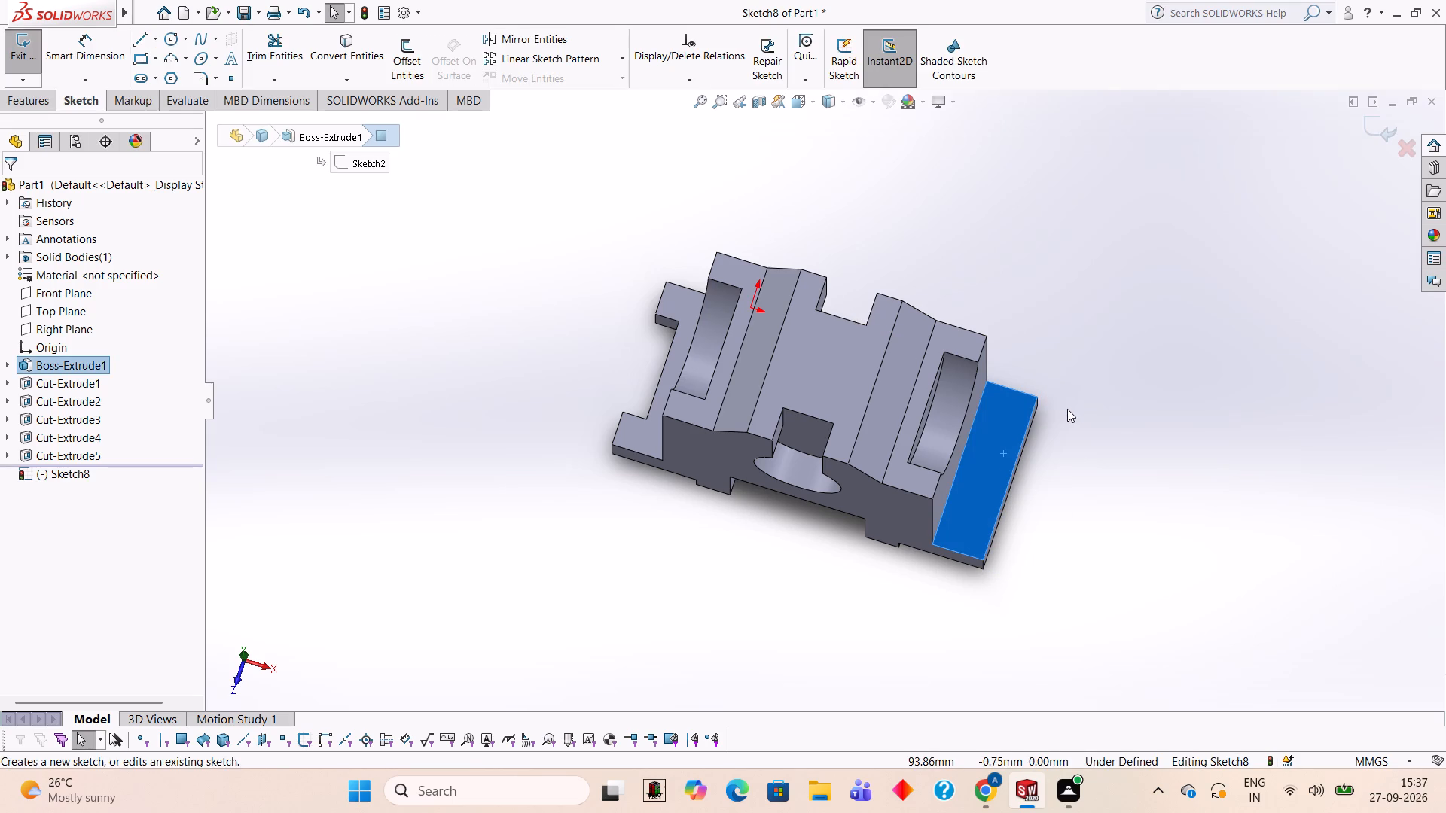
key("ctrl+8")
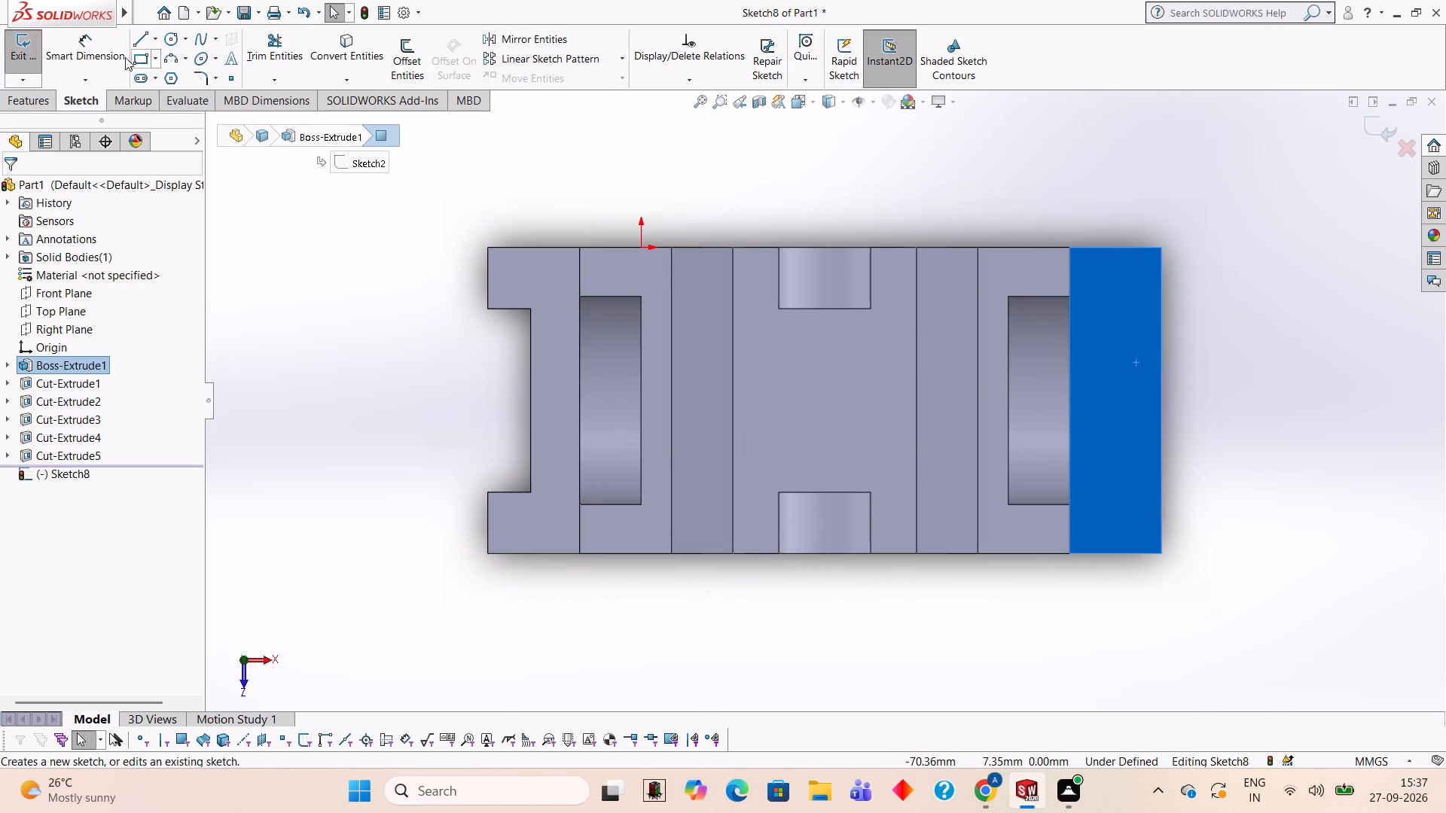
left_click(133, 40)
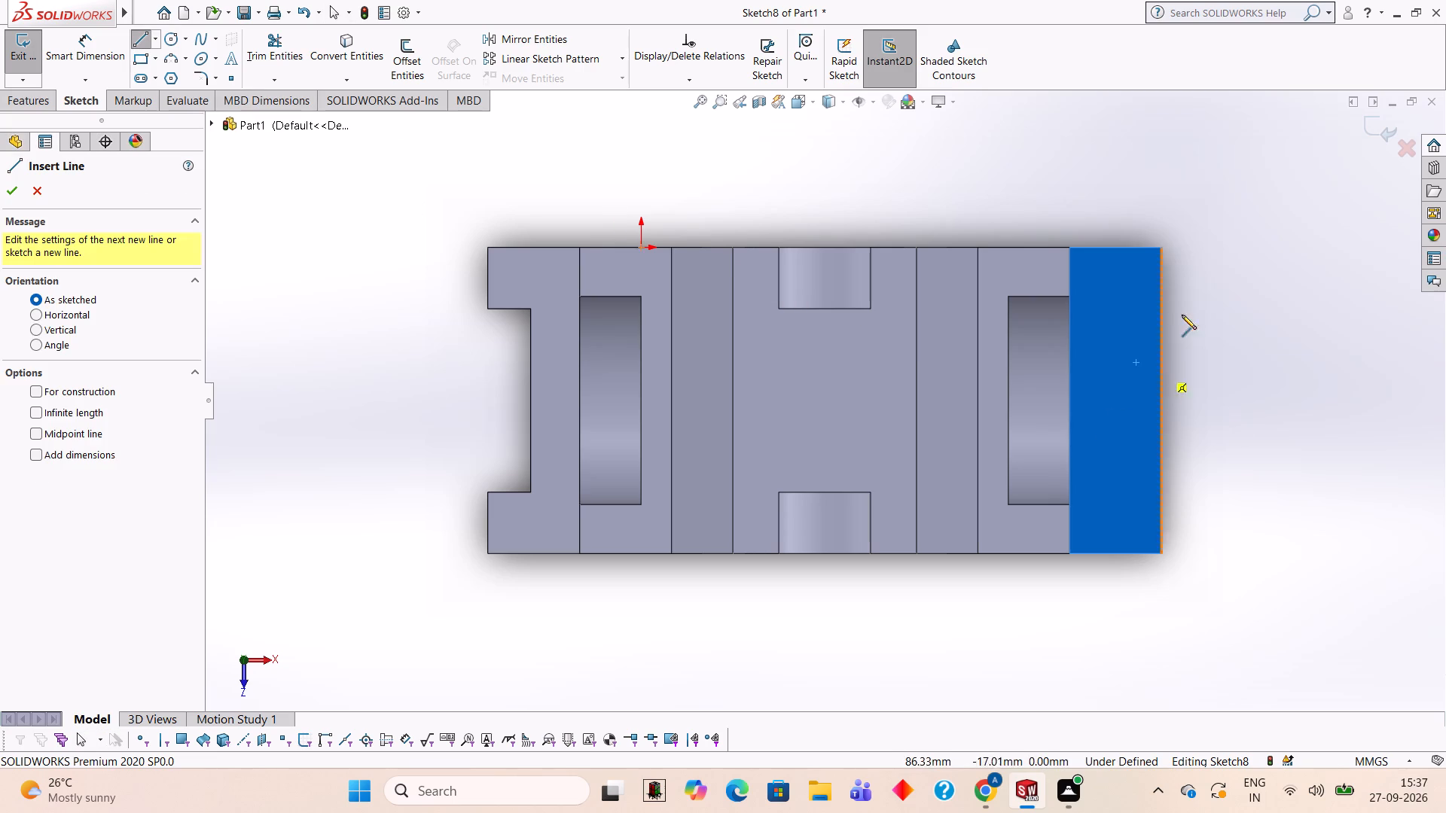
left_click(1160, 247)
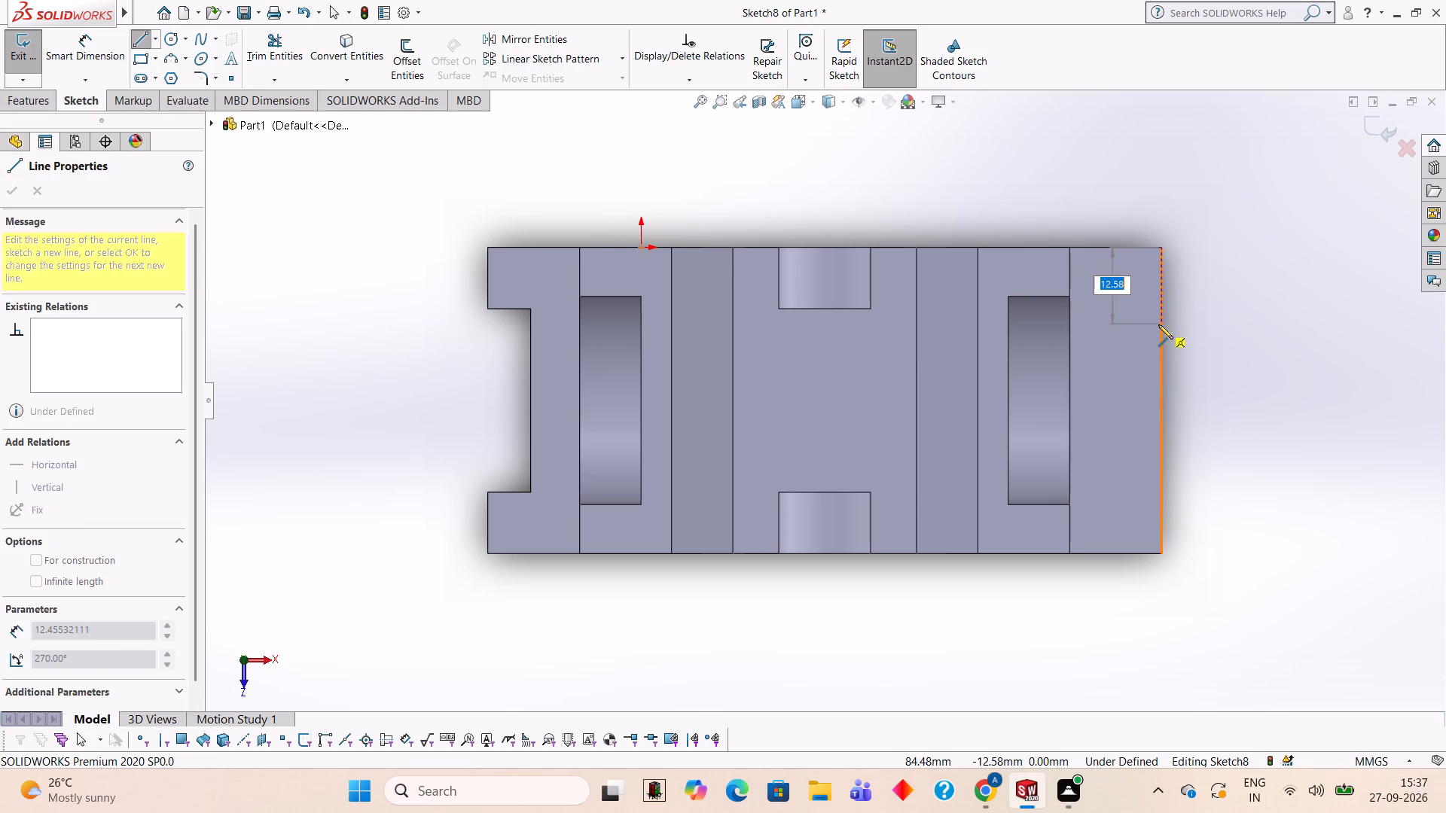
type("10")
key("Return")
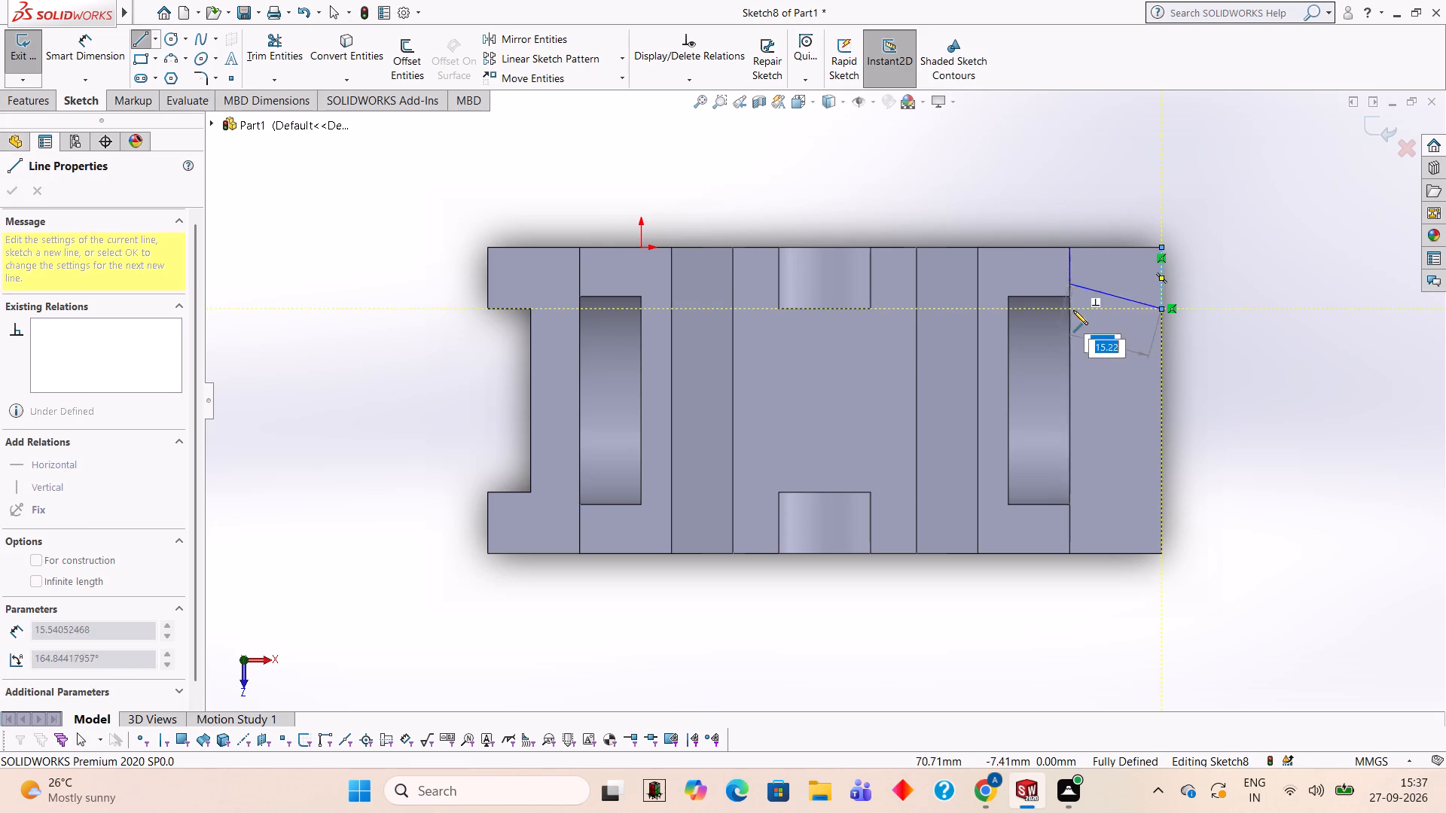
Sketch lines 7 mm inward, 30 mm parallel to the outer edge and 7 mm back, and close the rectangle along the edge.
key("7")
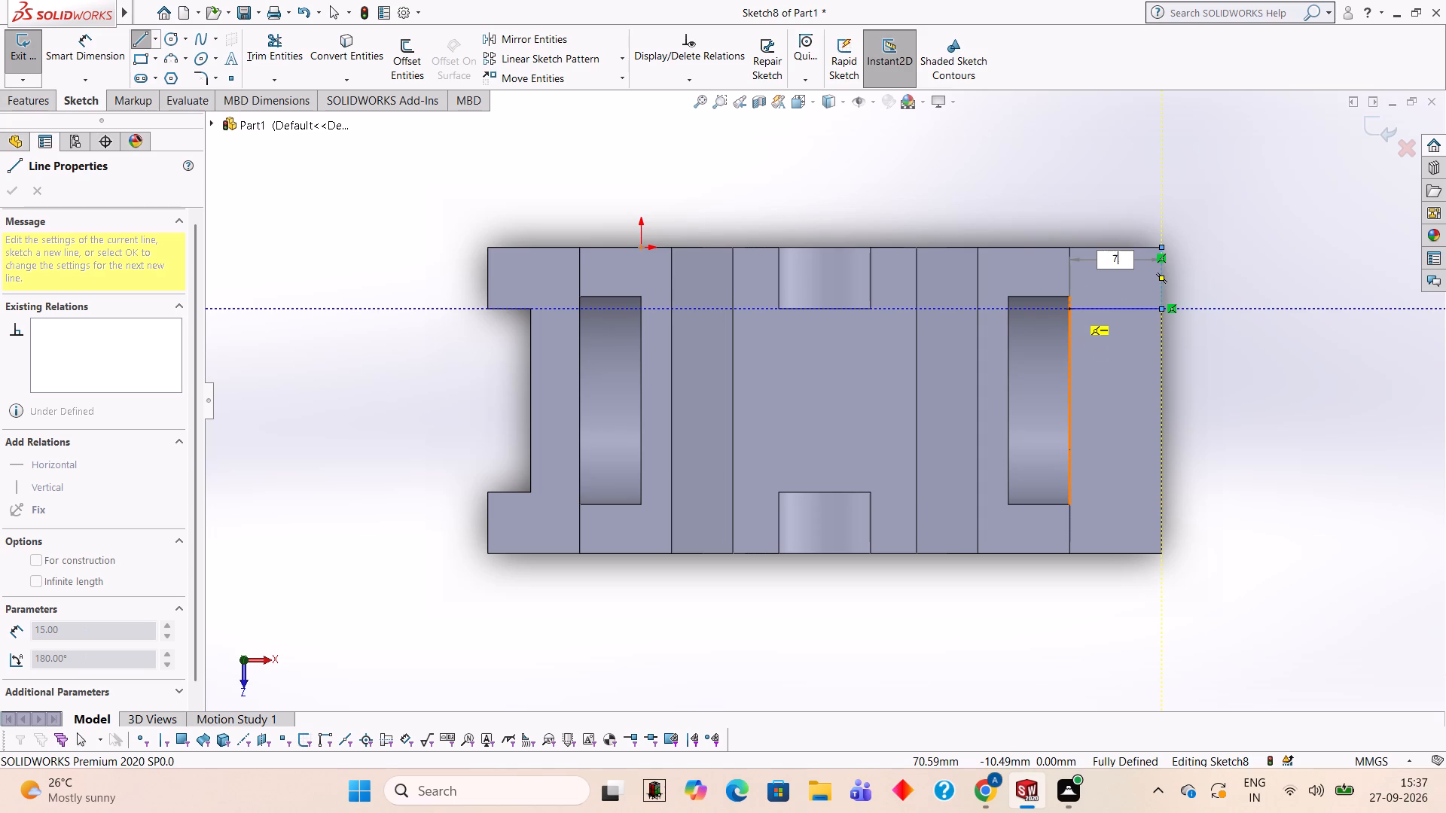
key("Return")
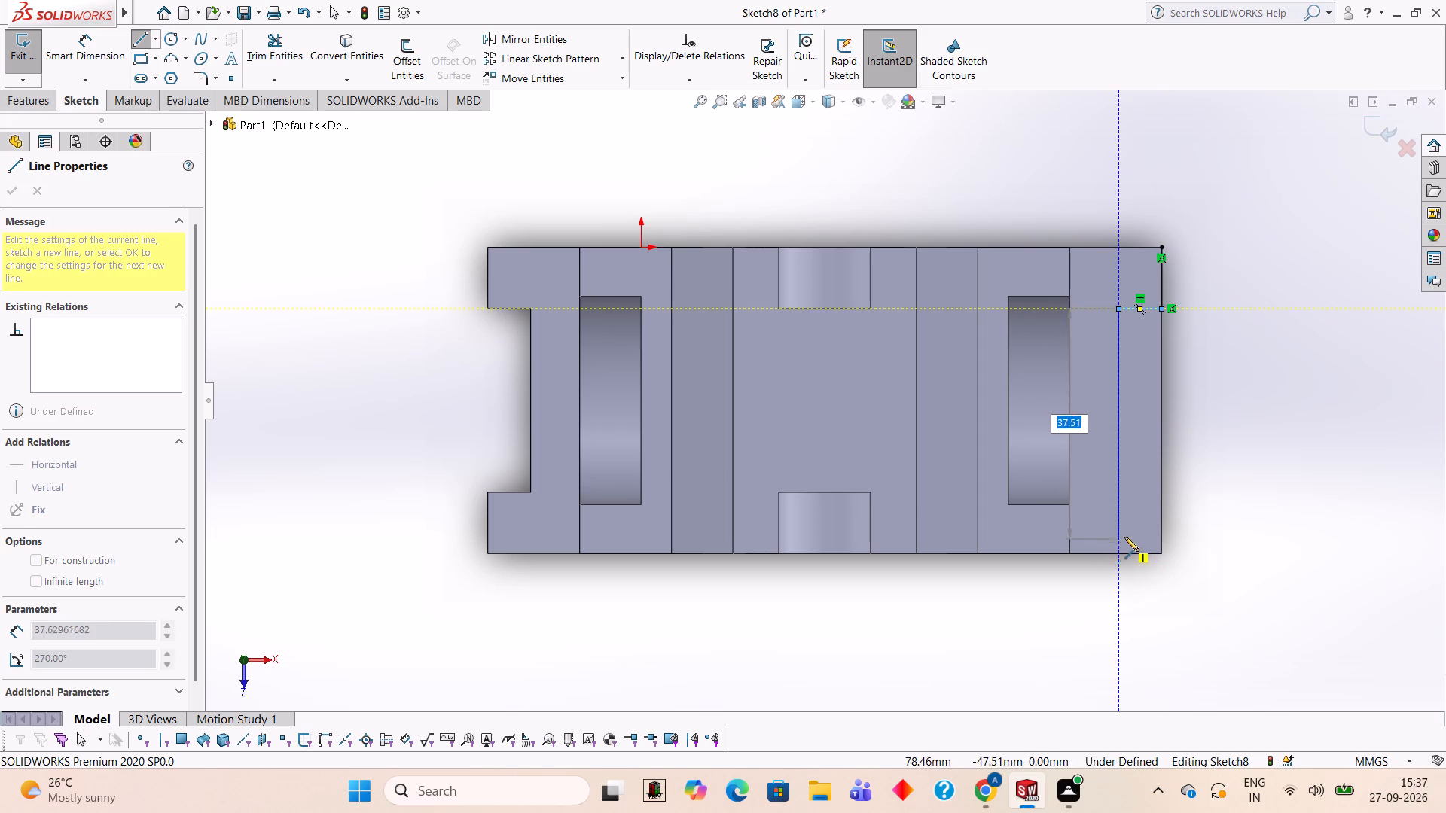
type("30")
key("Return")
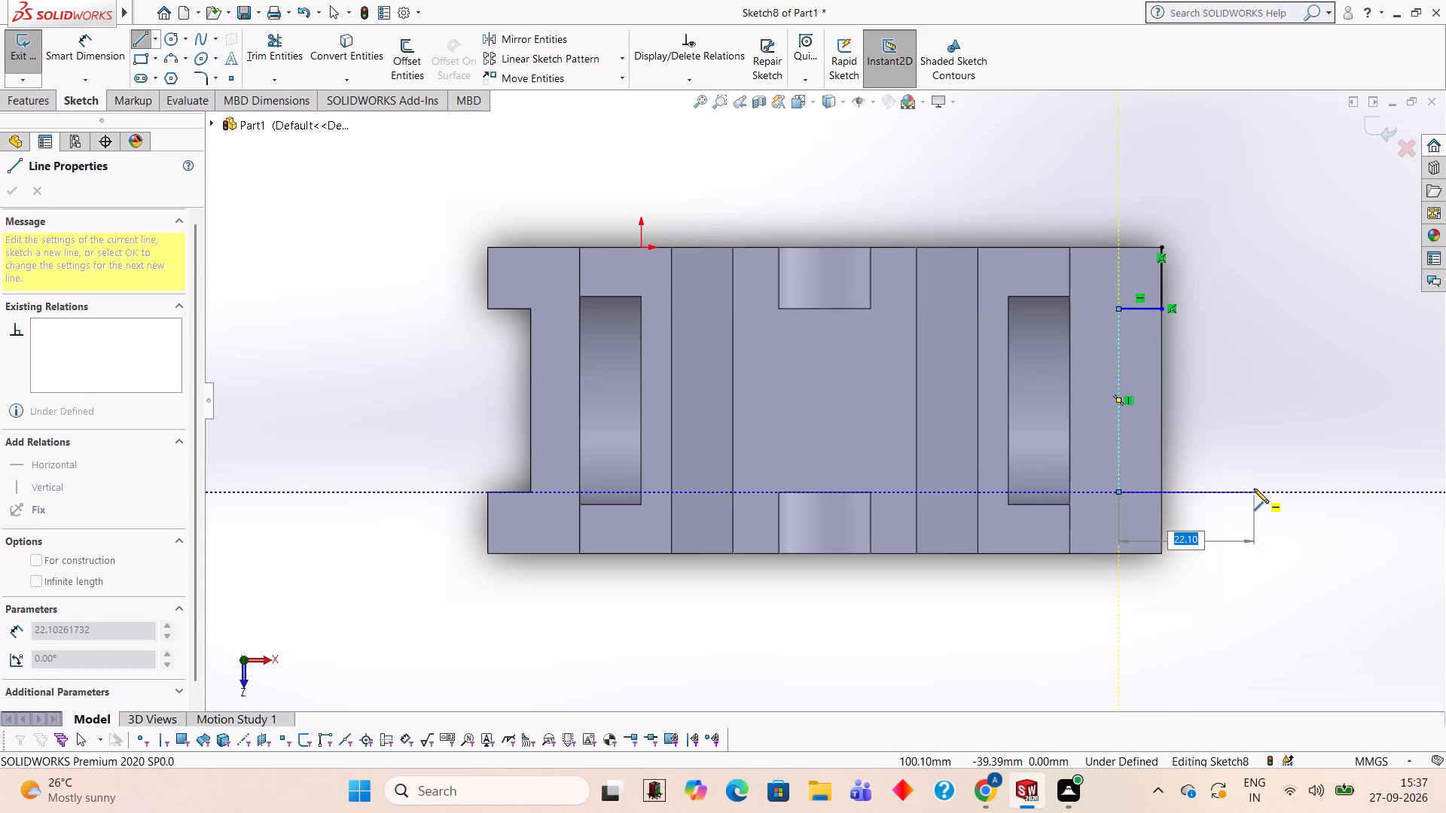
key("7")
key("Return")
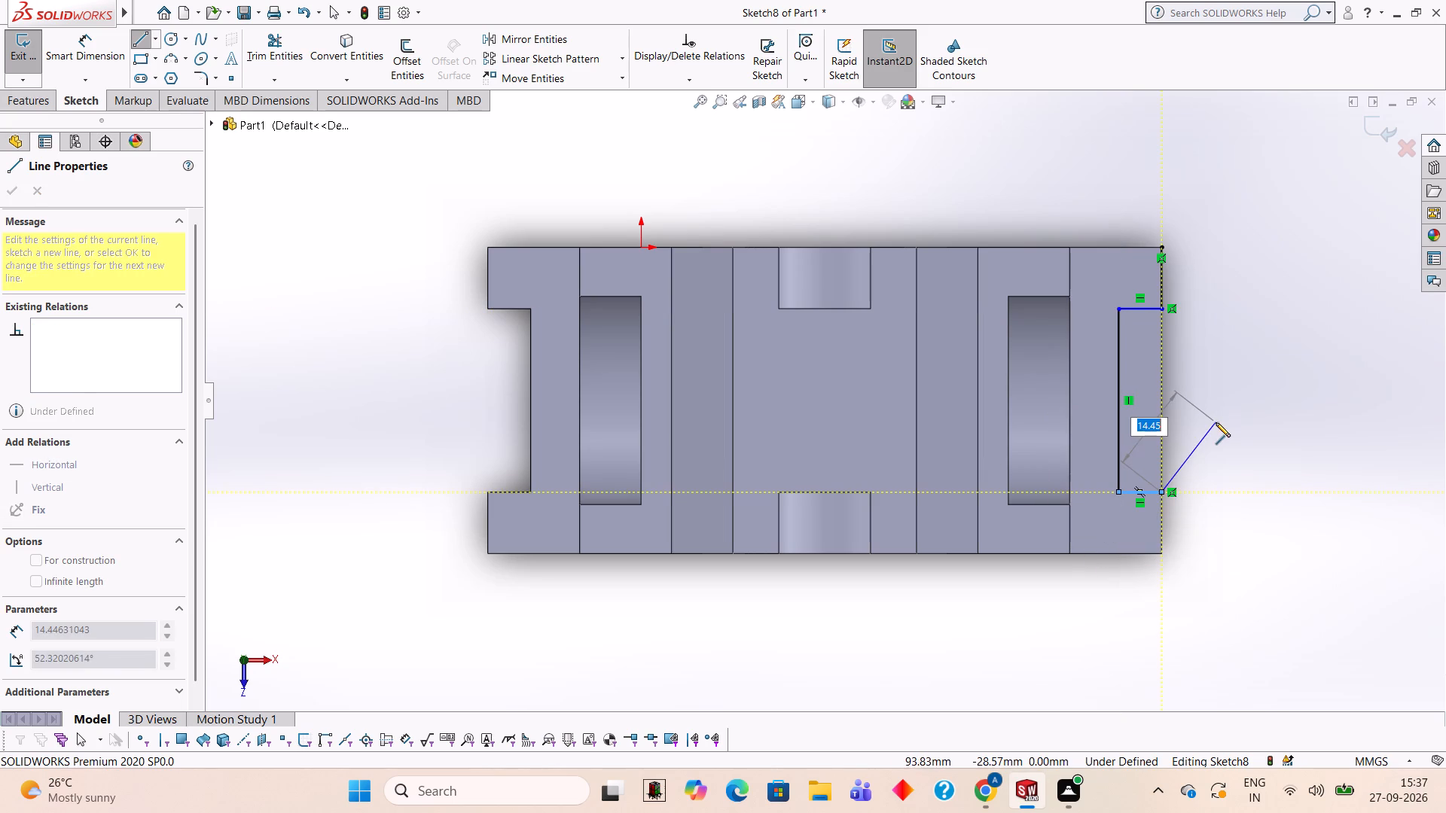
left_click(1162, 308)
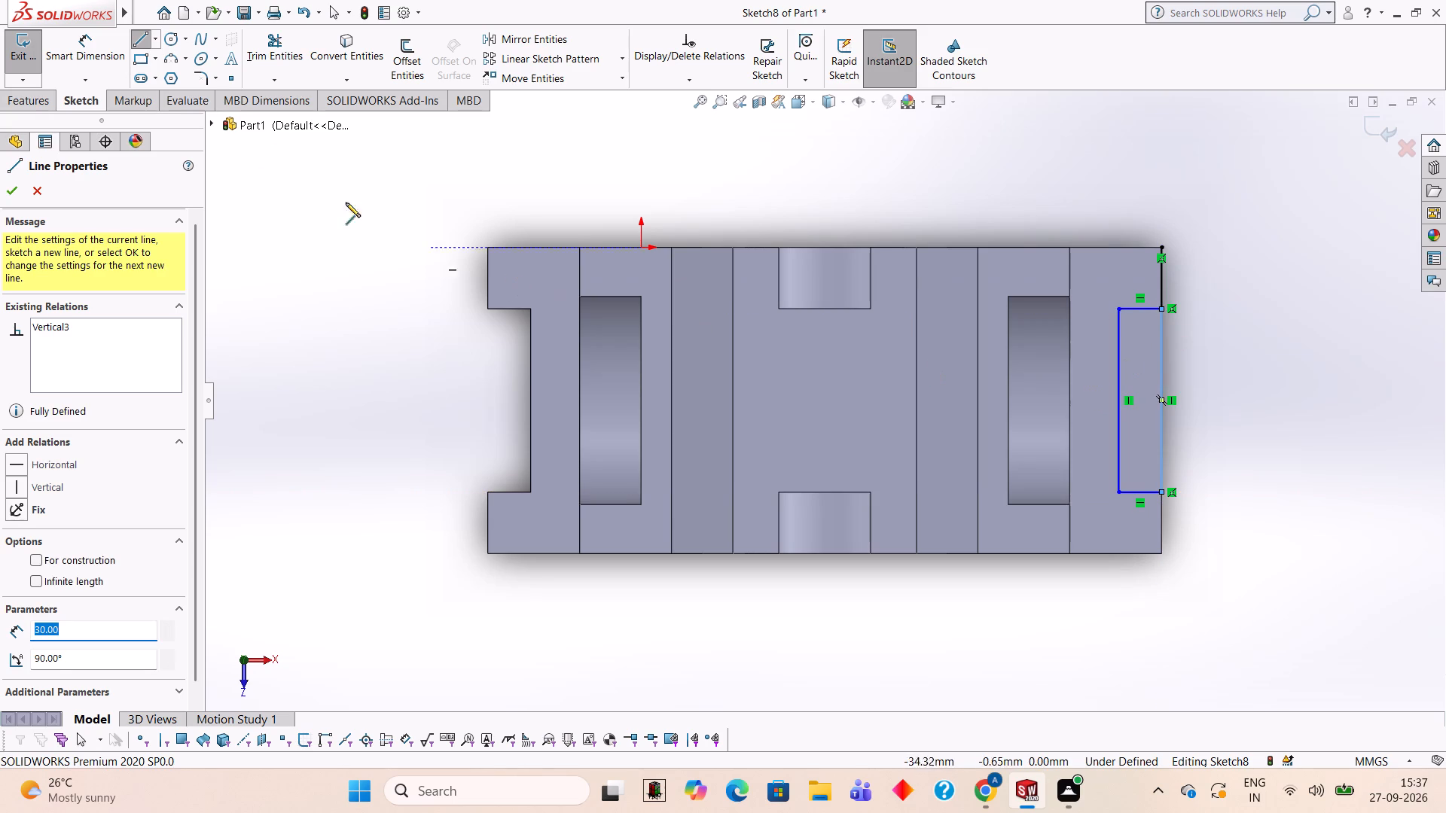
Trim the 10 mm line between the right foot's rear corner and the rectangle.
left_click(291, 63)
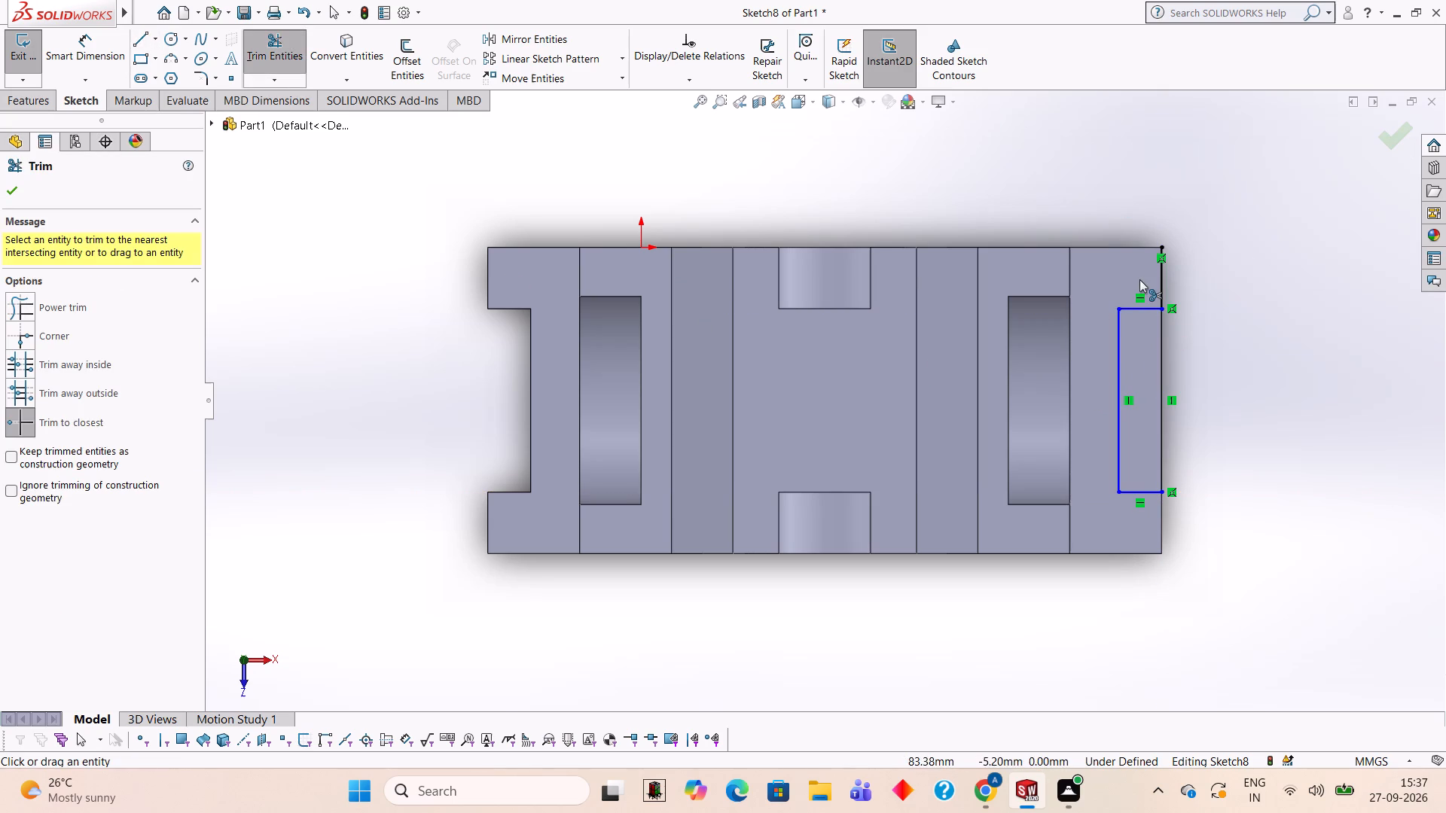
left_click(1161, 273)
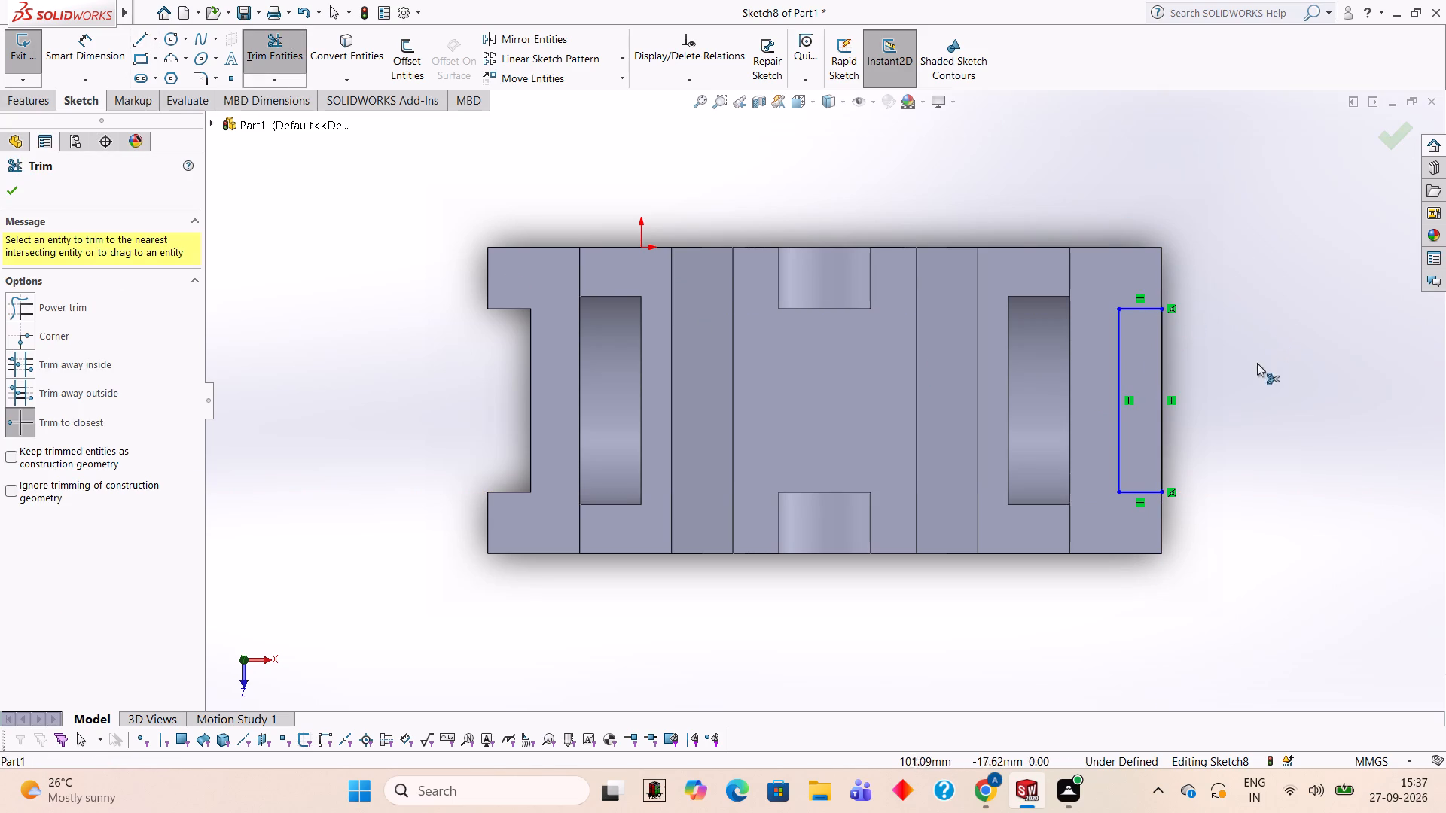
Cut the right foot's 30 by 7 mm rectangle 10 mm deep as a blind extruded cut.
middle_click_drag(1253, 428, 1167, 315)
scroll(1161, 332, "up", 2)
middle_click_drag(1167, 449, 1193, 412)
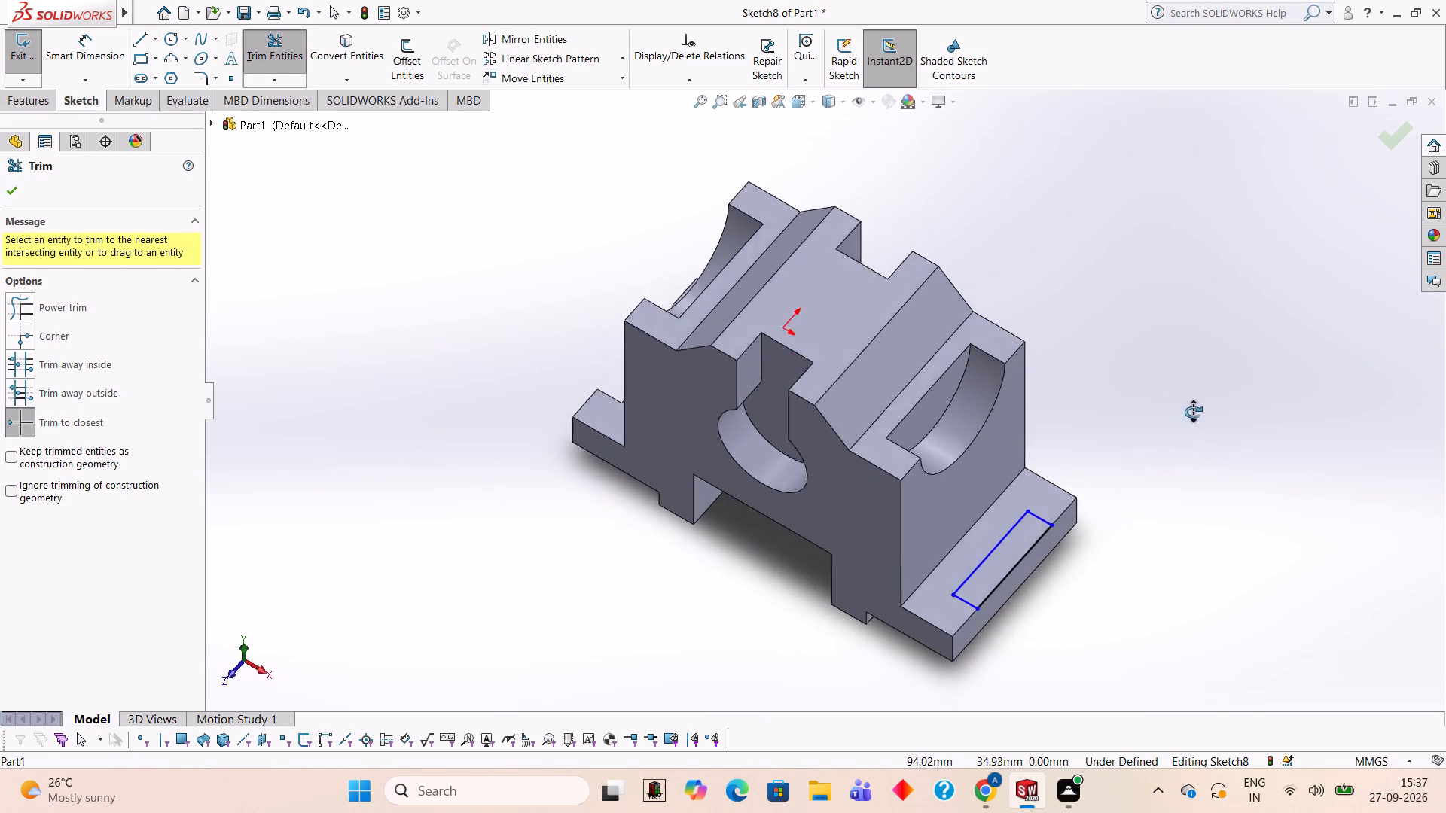
middle_click_drag(1193, 412, 1180, 360)
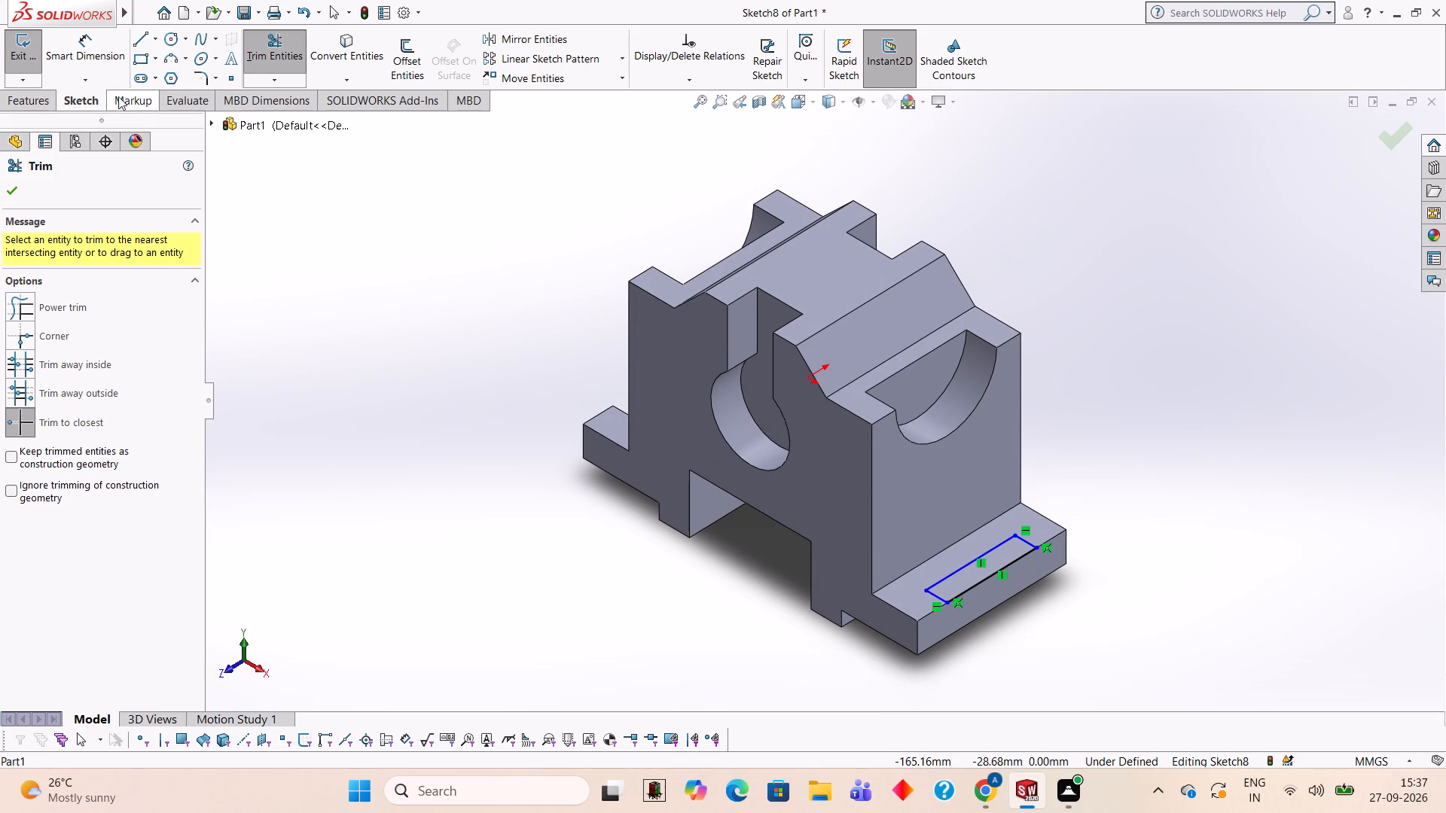
left_click(28, 100)
left_click(276, 62)
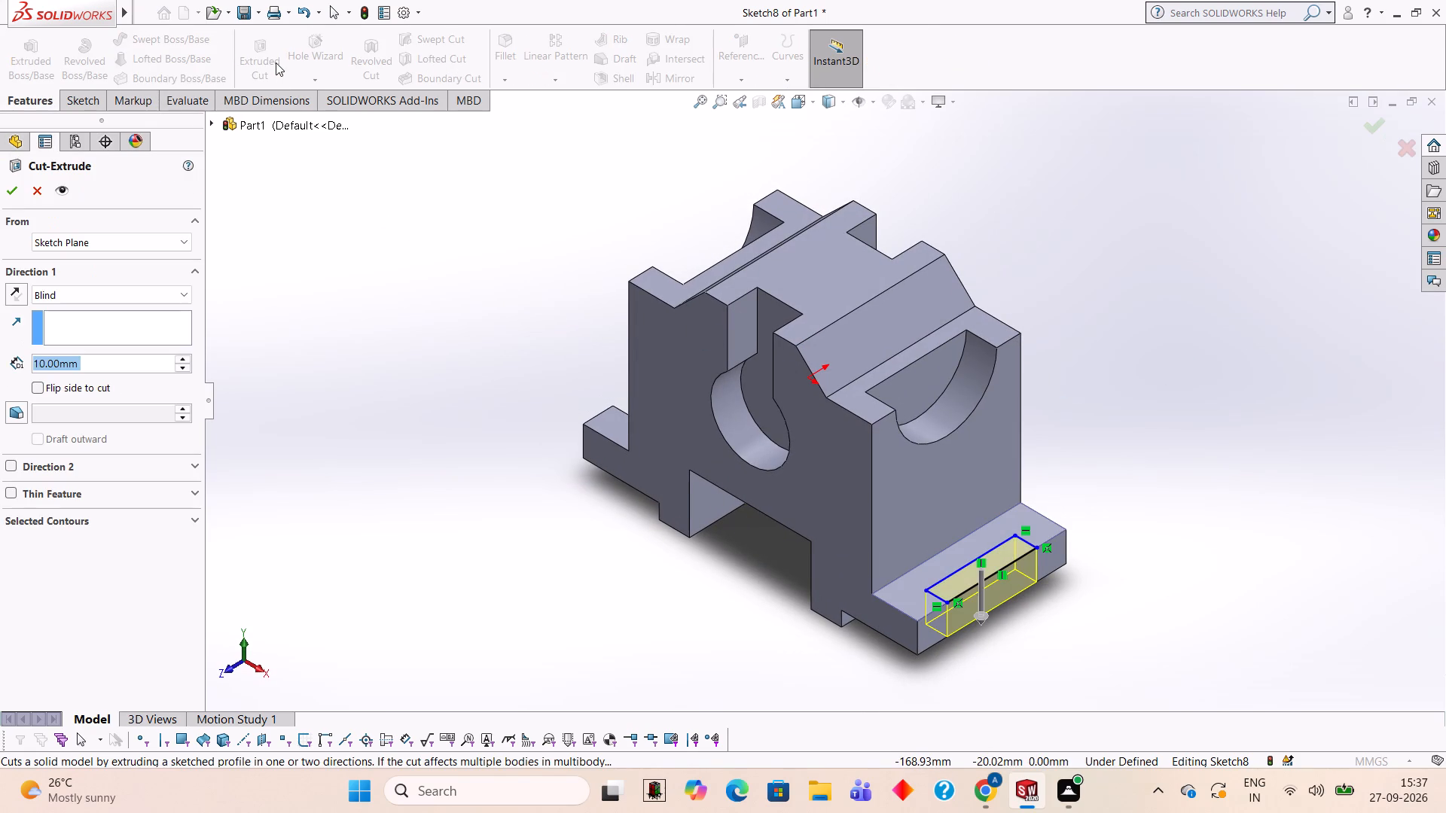
left_click(14, 187)
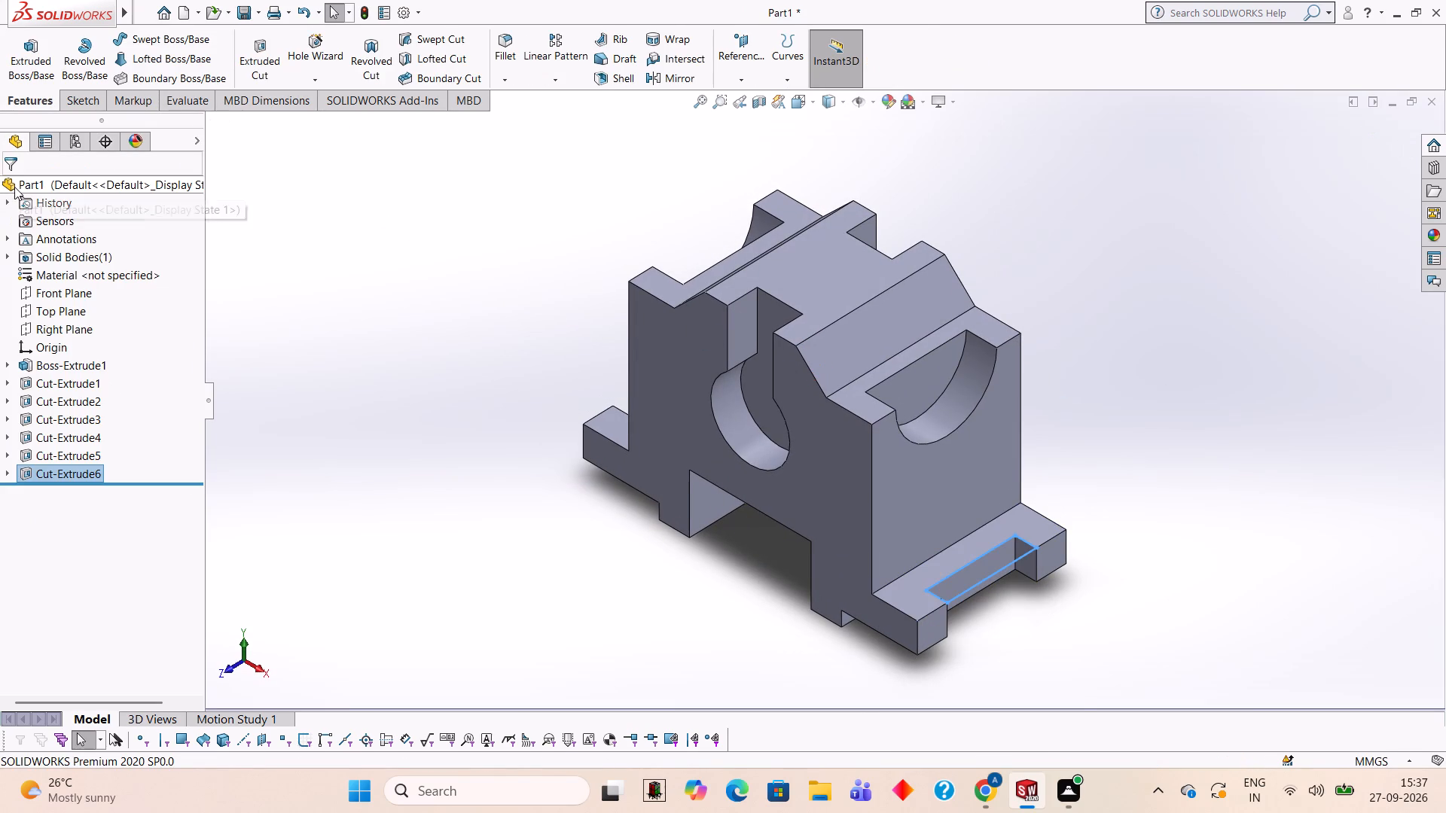
left_click(376, 292)
Examine the part with its foot notches from another angle.
middle_click_drag(376, 292, 504, 282)
scroll(501, 269, "up", 1)
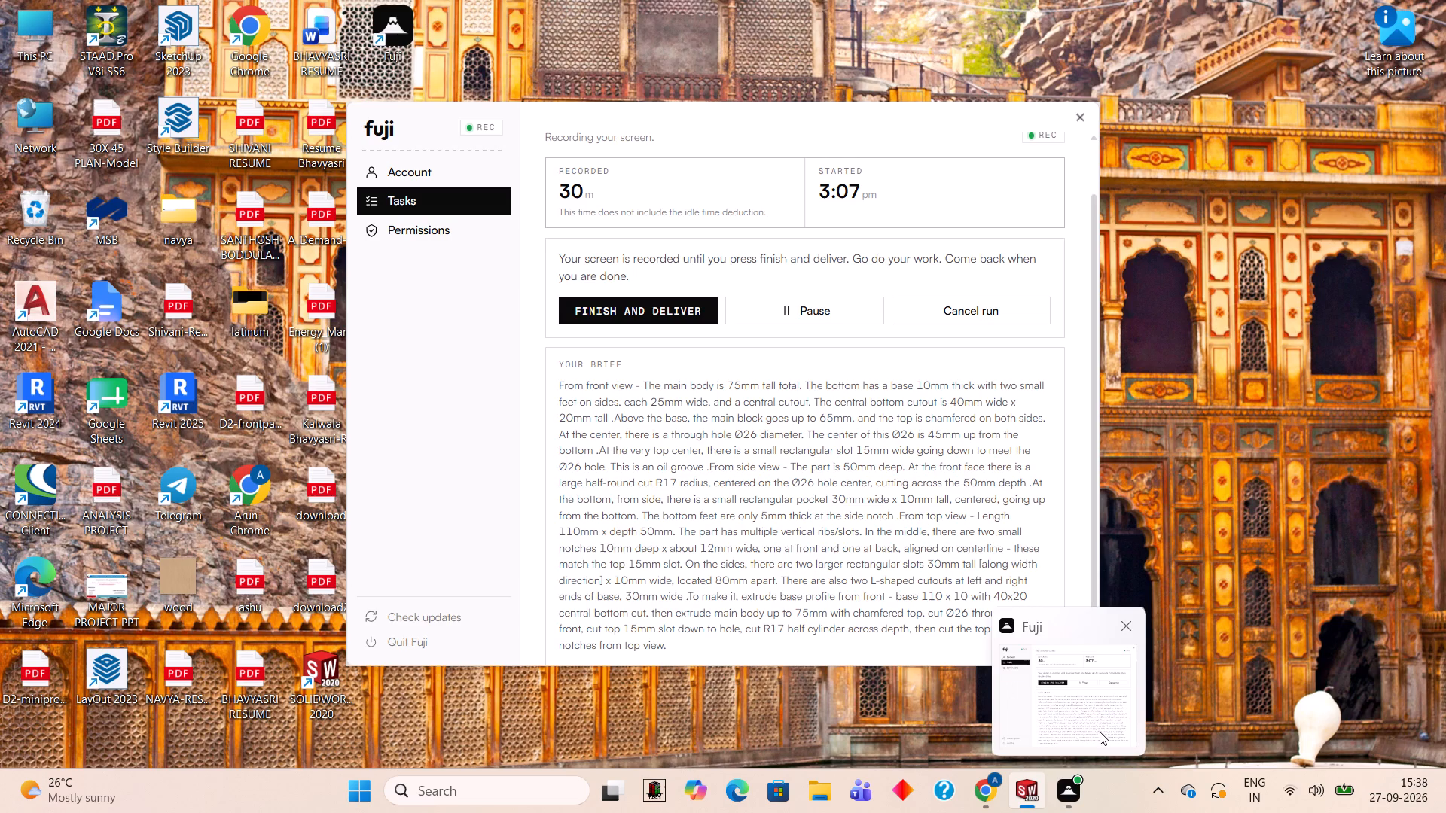
scroll(1023, 367, "up", 1)
middle_click_drag(1051, 363, 1051, 335)
scroll(1030, 349, "down", 2)
scroll(403, 413, "up", 1)
scroll(400, 424, "down", 1)
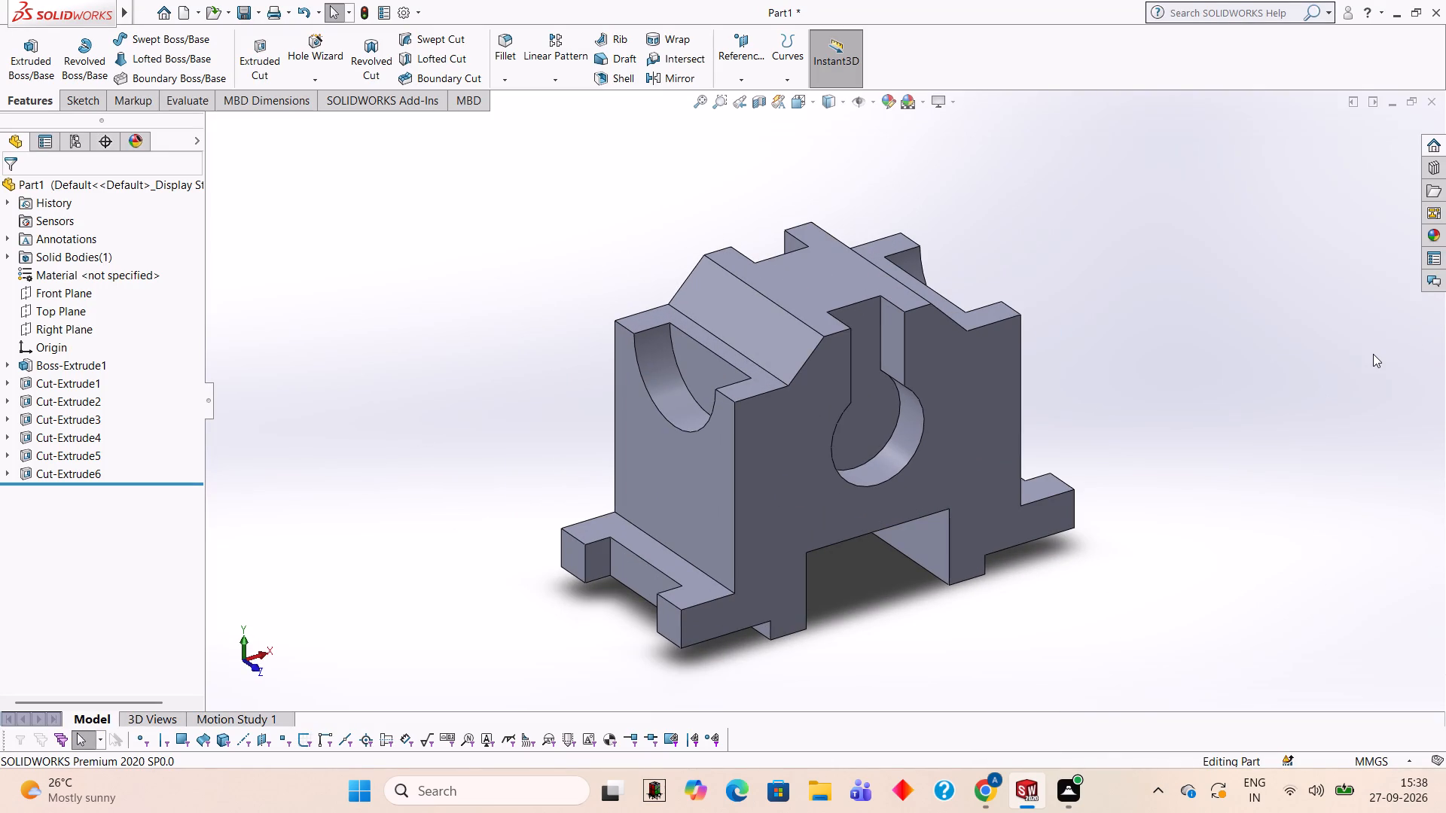
Apply the Red LED appearance from the Lights category to the whole part.
left_click(1438, 230)
left_click(1229, 148)
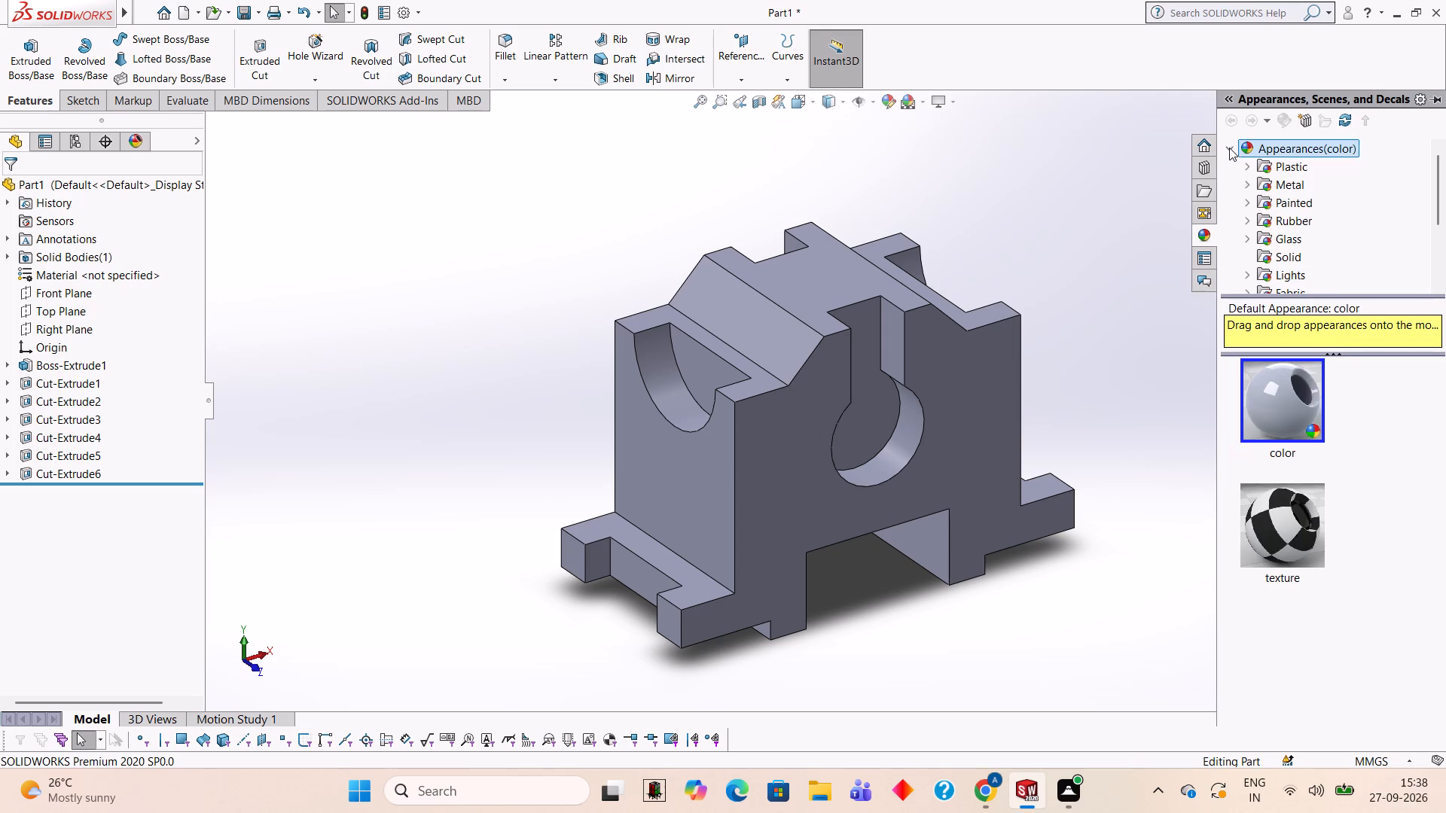
left_click(1294, 270)
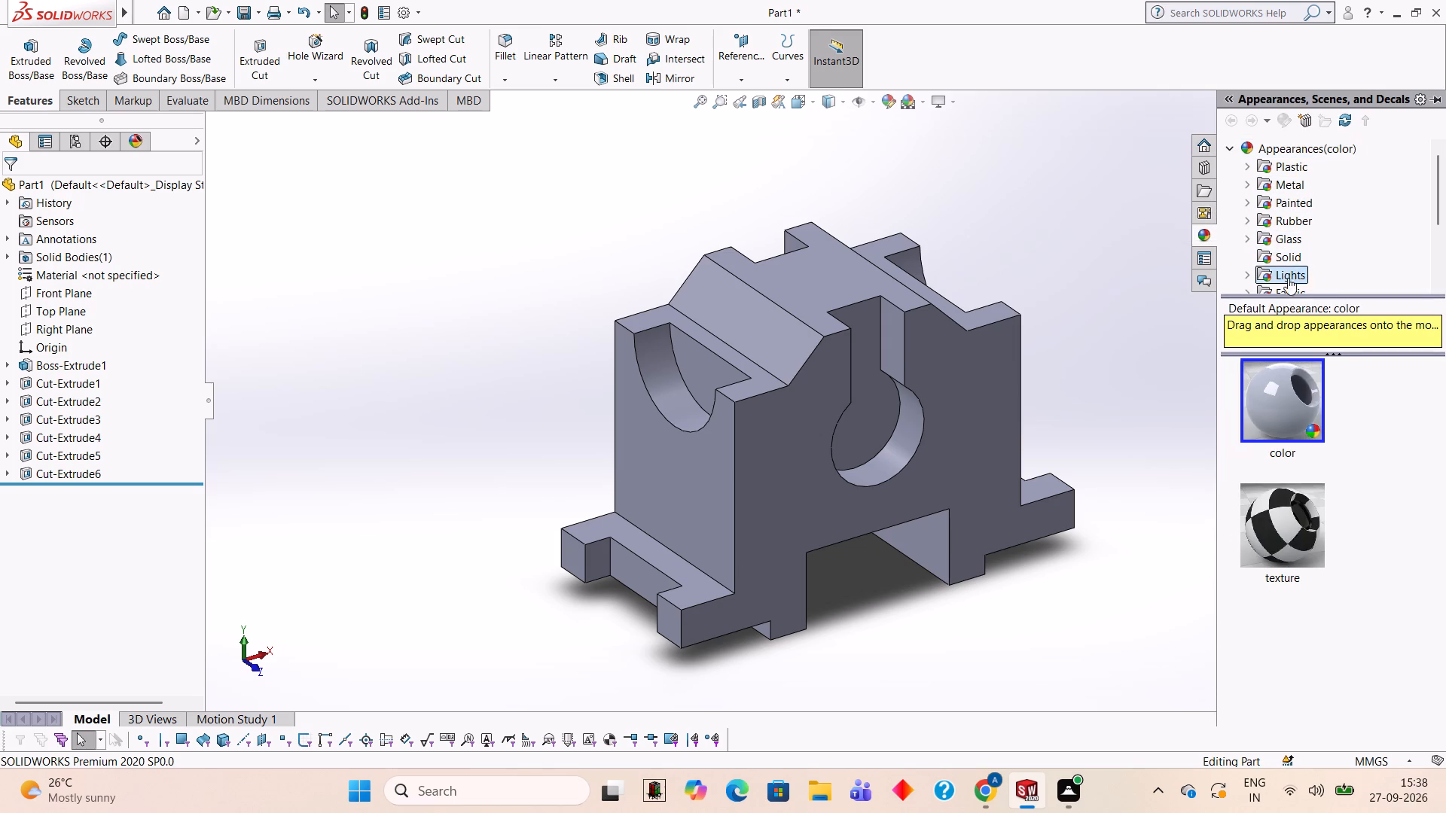
left_click(1247, 273)
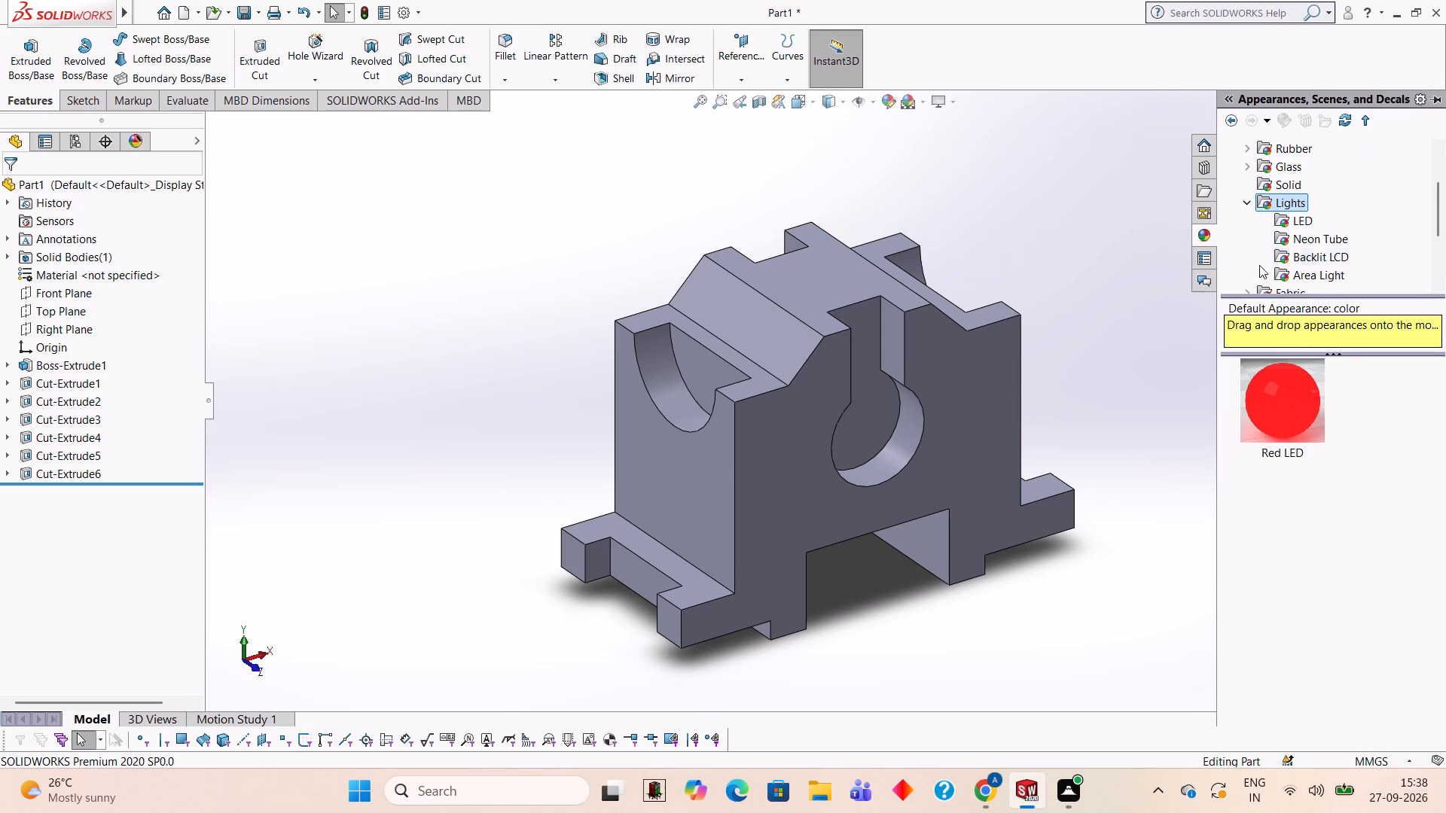
left_click(1295, 223)
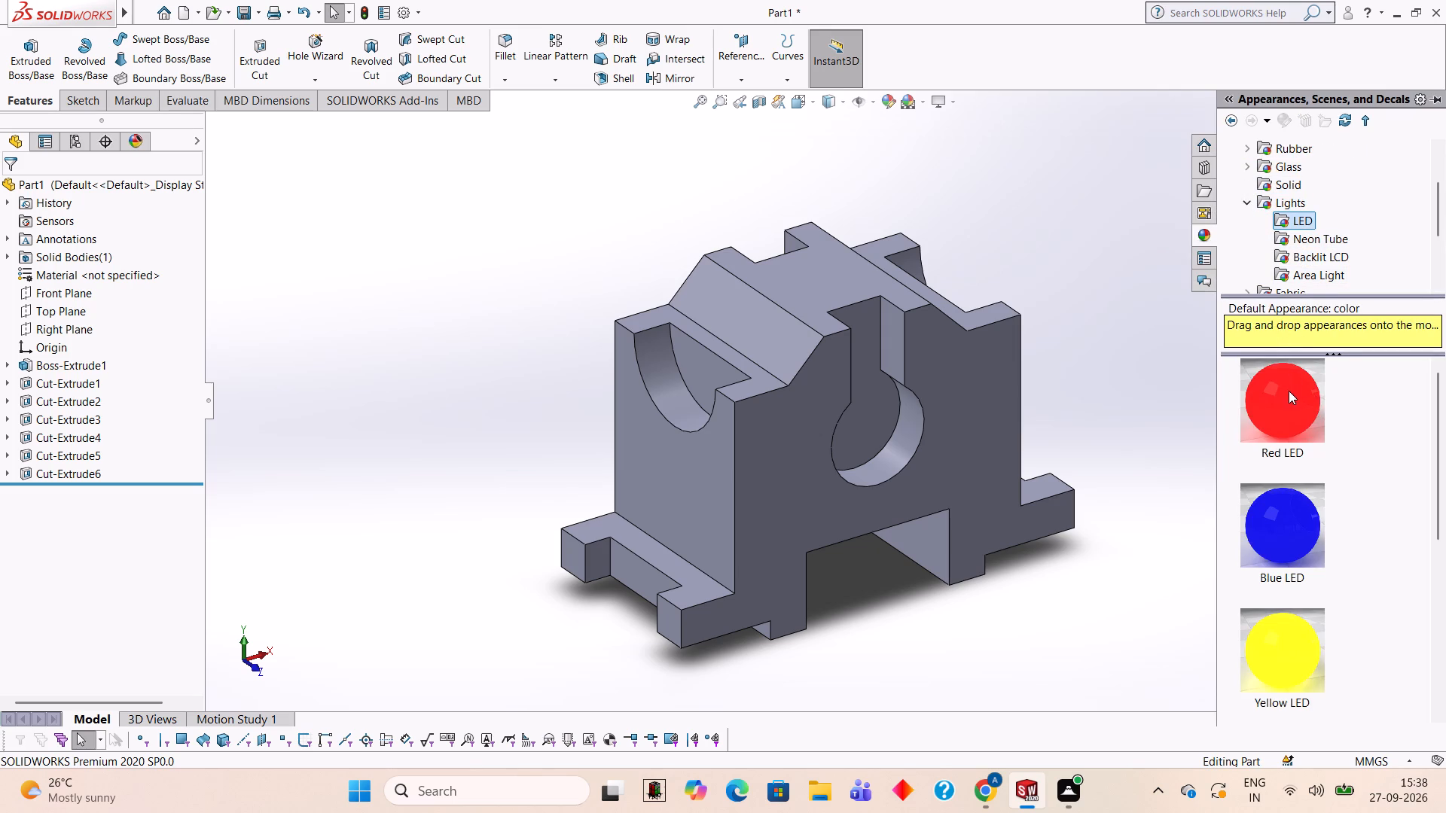
left_click_drag(1289, 391, 953, 360)
left_click(953, 360)
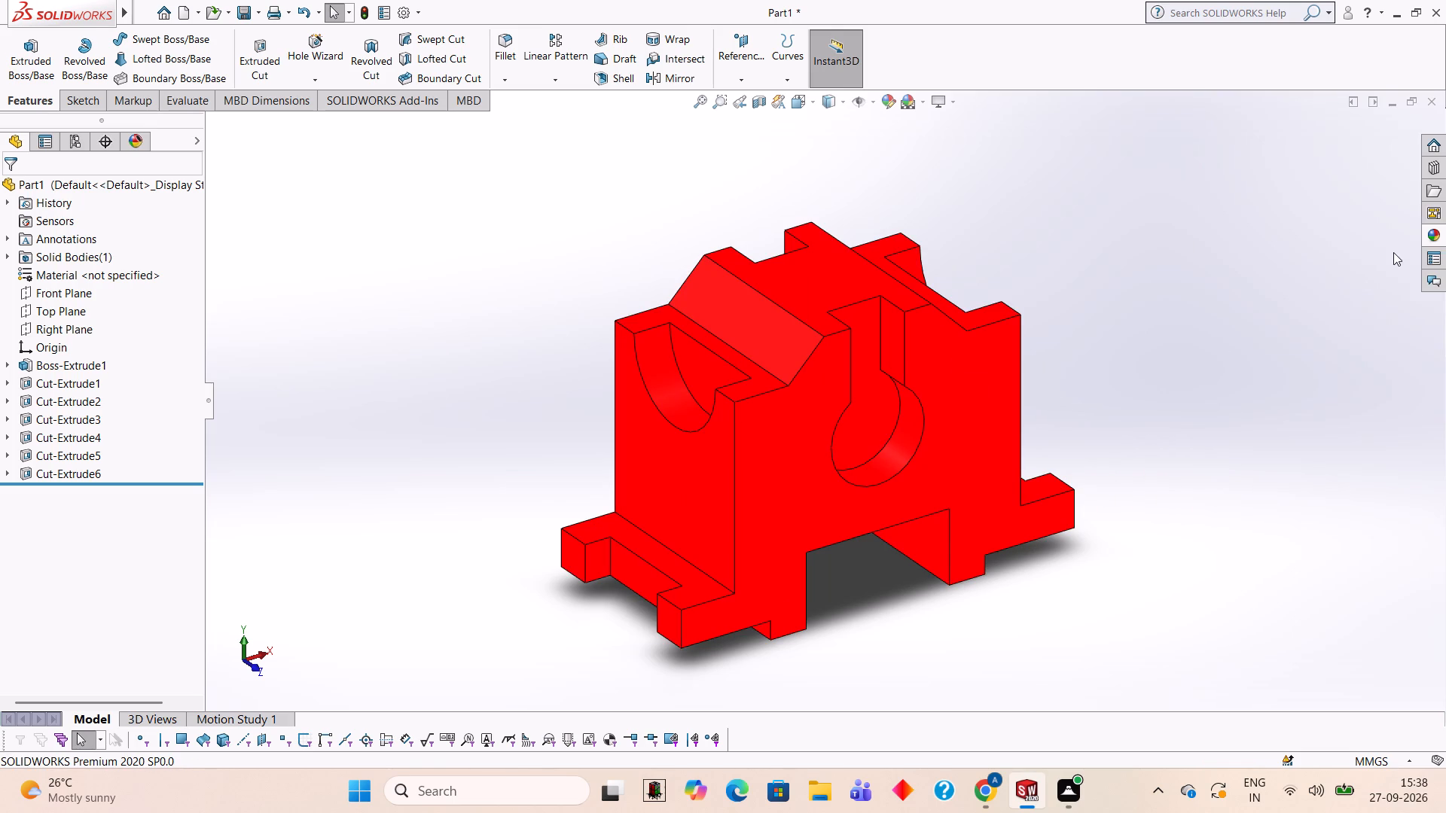
Apply the Blue LED appearance to the front face's keyhole cut feature.
left_click(1438, 240)
left_click_drag(1295, 536, 1173, 556)
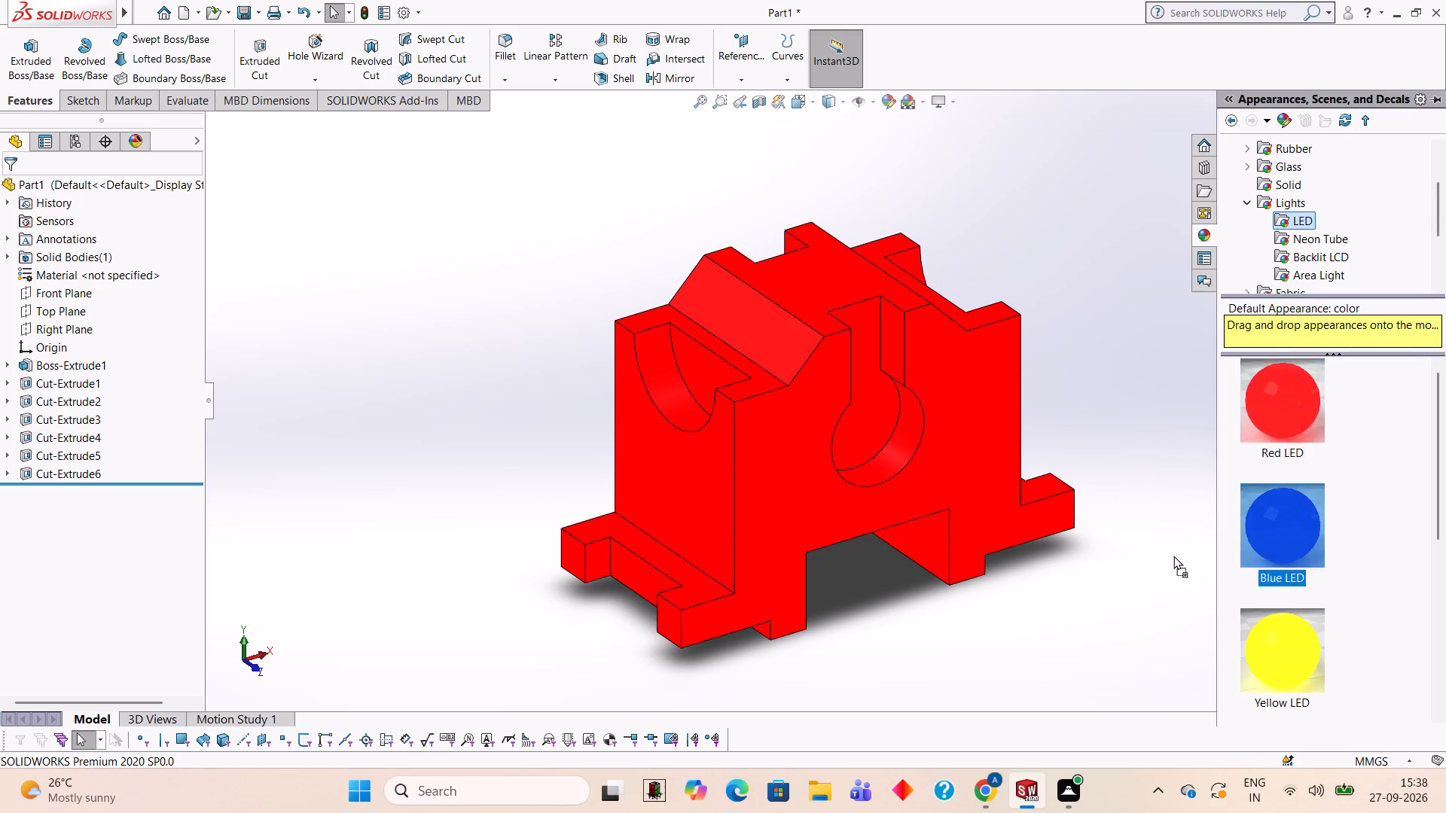
left_click_drag(1173, 556, 907, 425)
left_click(905, 425)
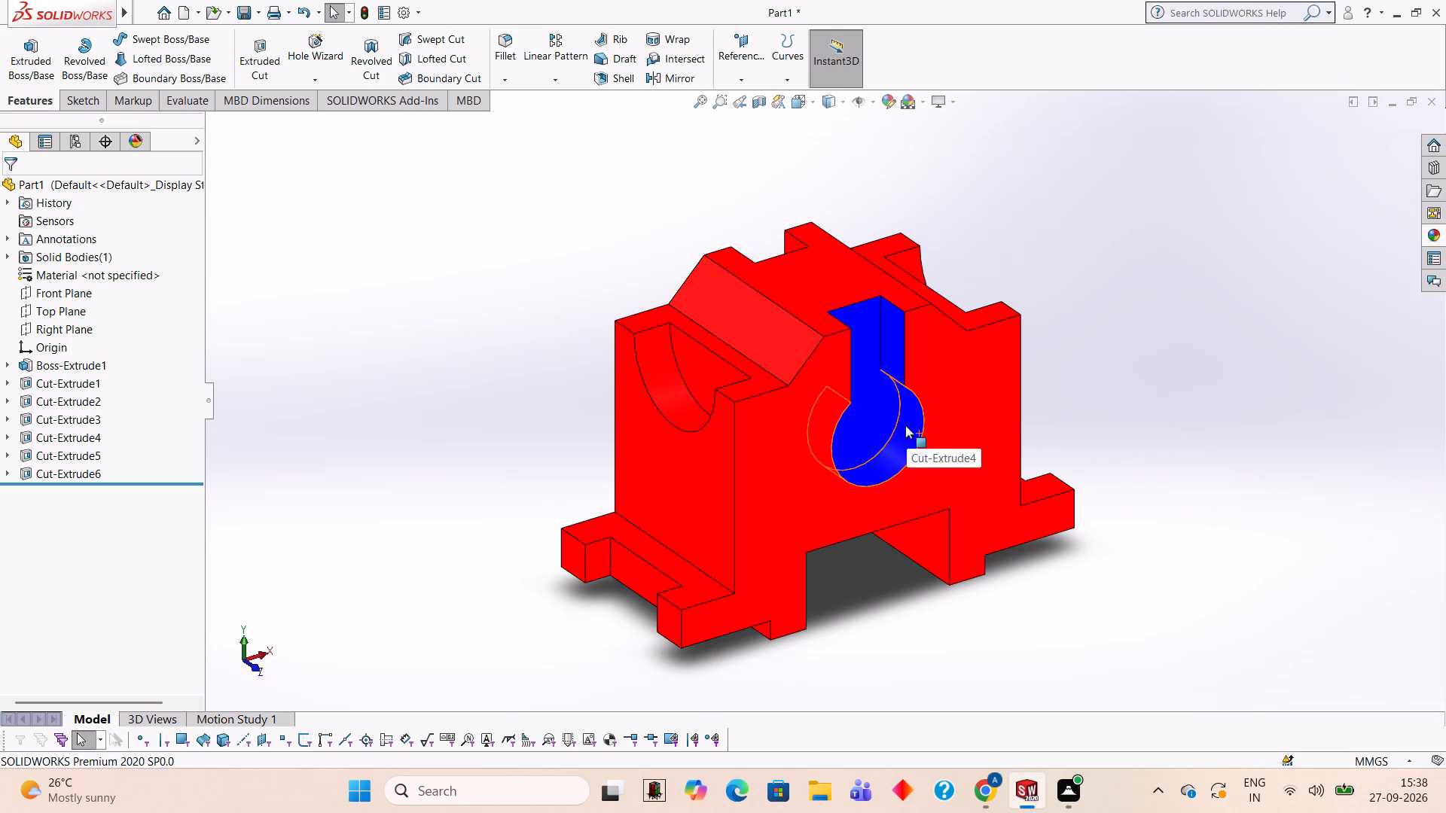
middle_click_drag(1217, 362, 916, 360)
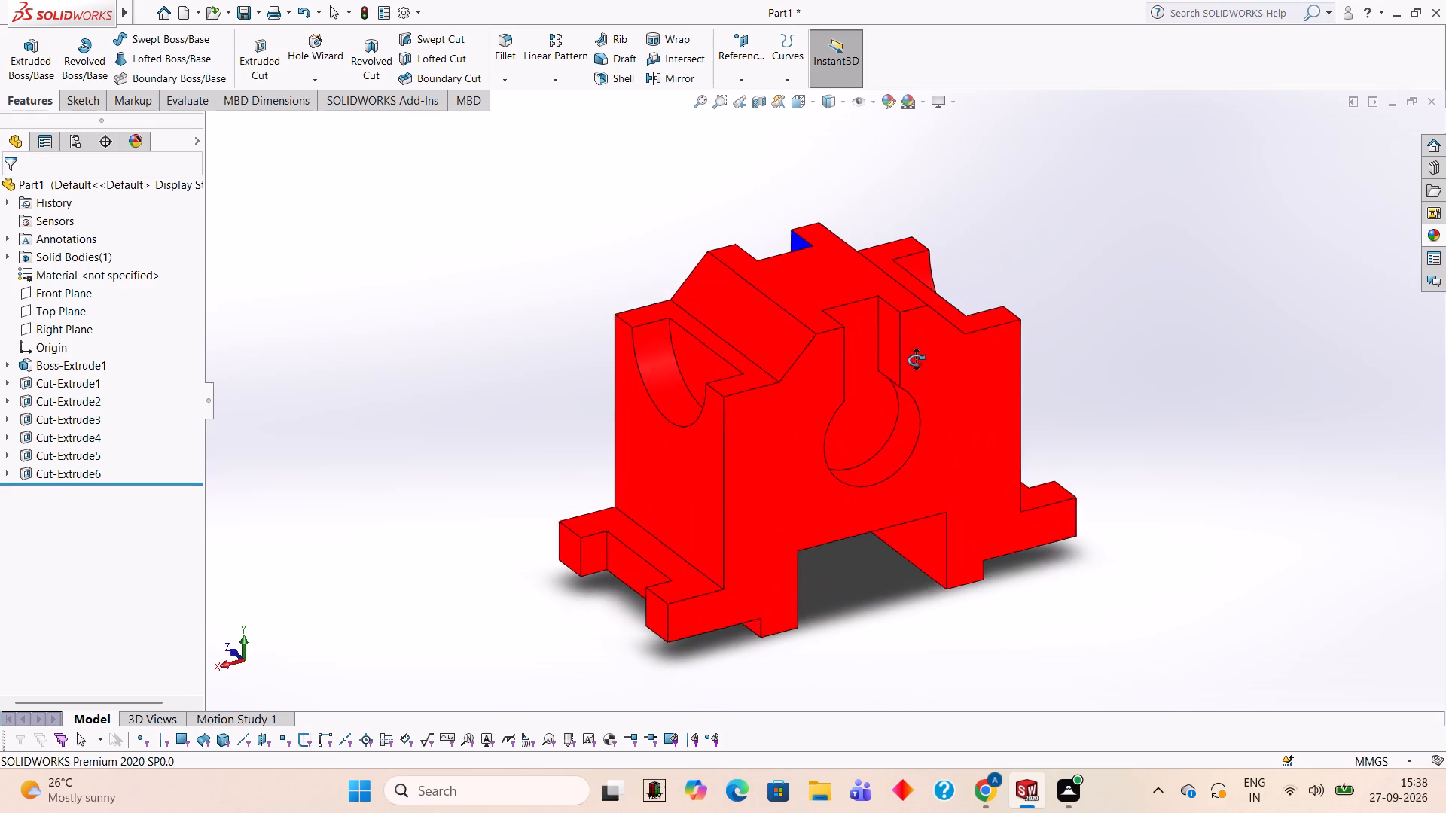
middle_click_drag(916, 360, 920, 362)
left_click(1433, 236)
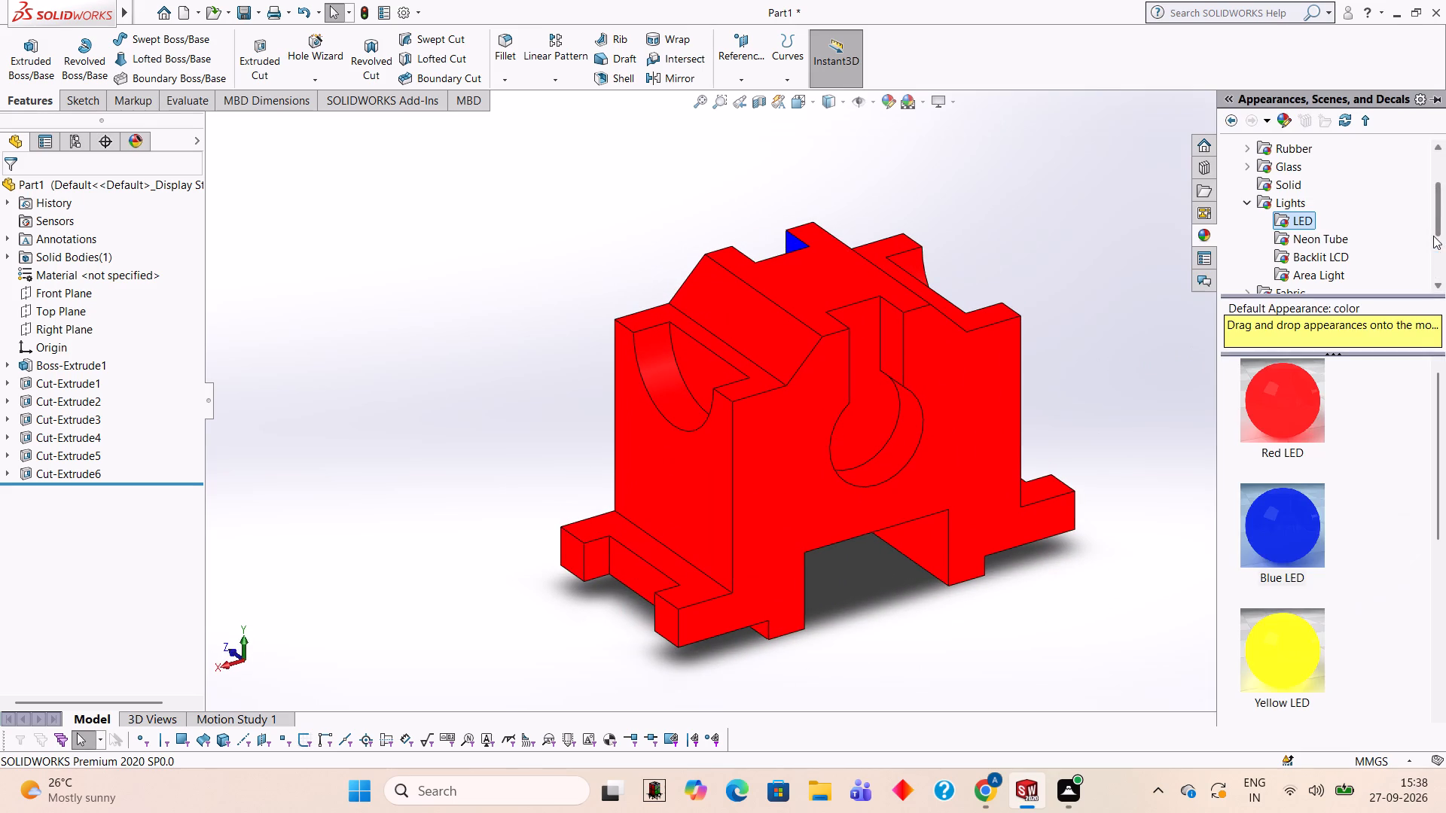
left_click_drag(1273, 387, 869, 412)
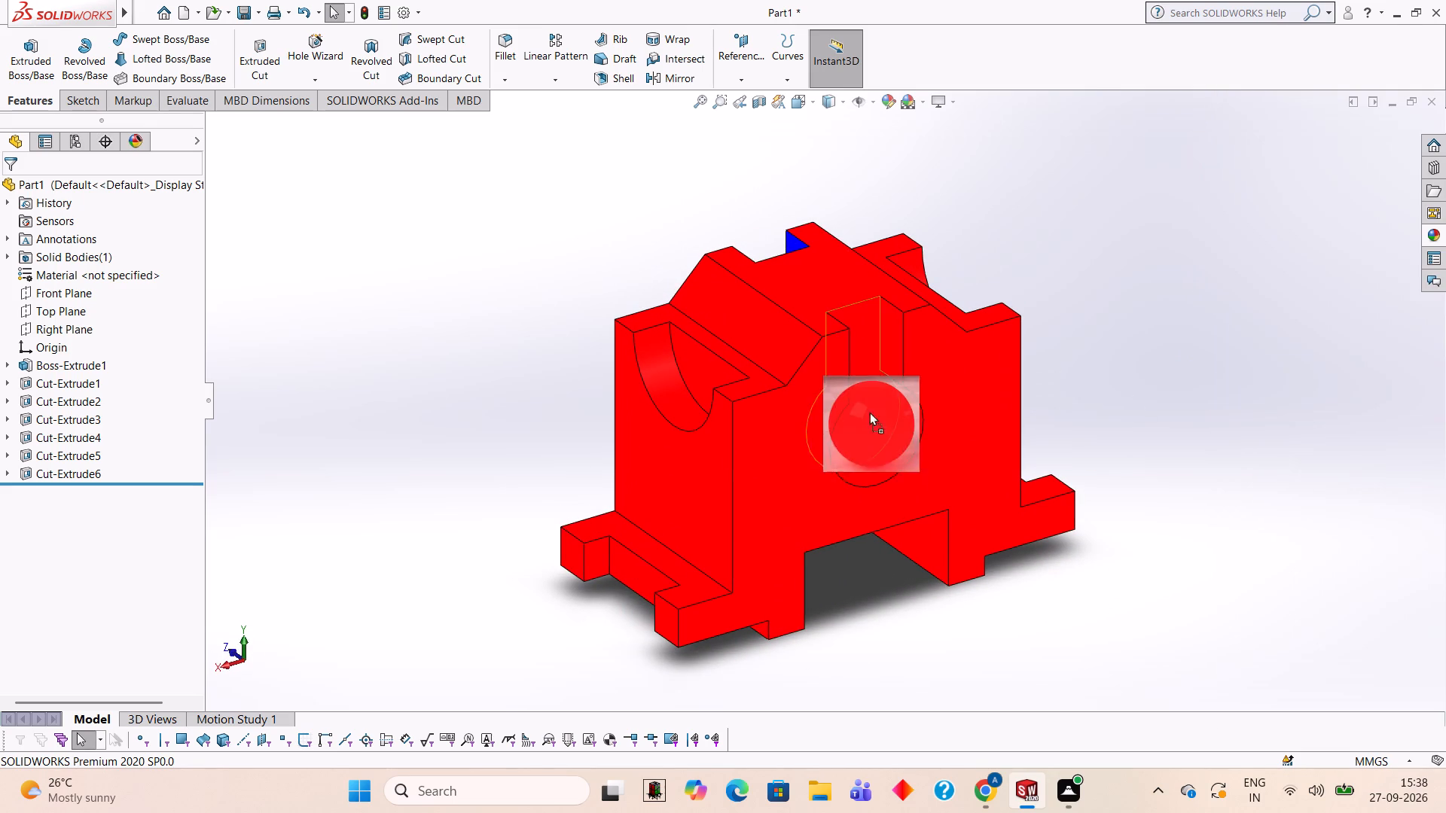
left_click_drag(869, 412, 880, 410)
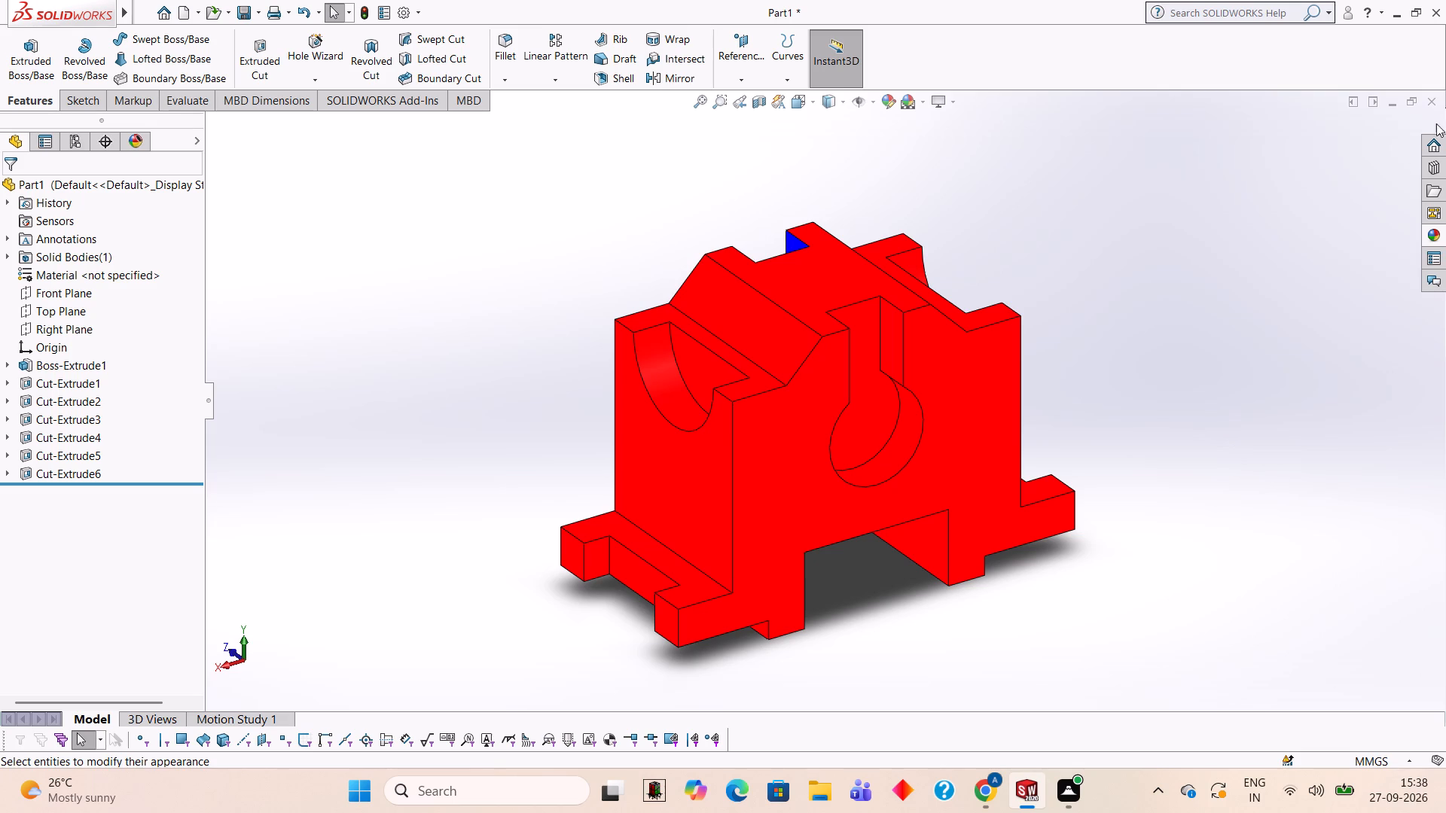
Apply the Blue LED appearance to the back face's keyhole cut feature.
left_click(1433, 233)
left_click_drag(1289, 517, 1168, 492)
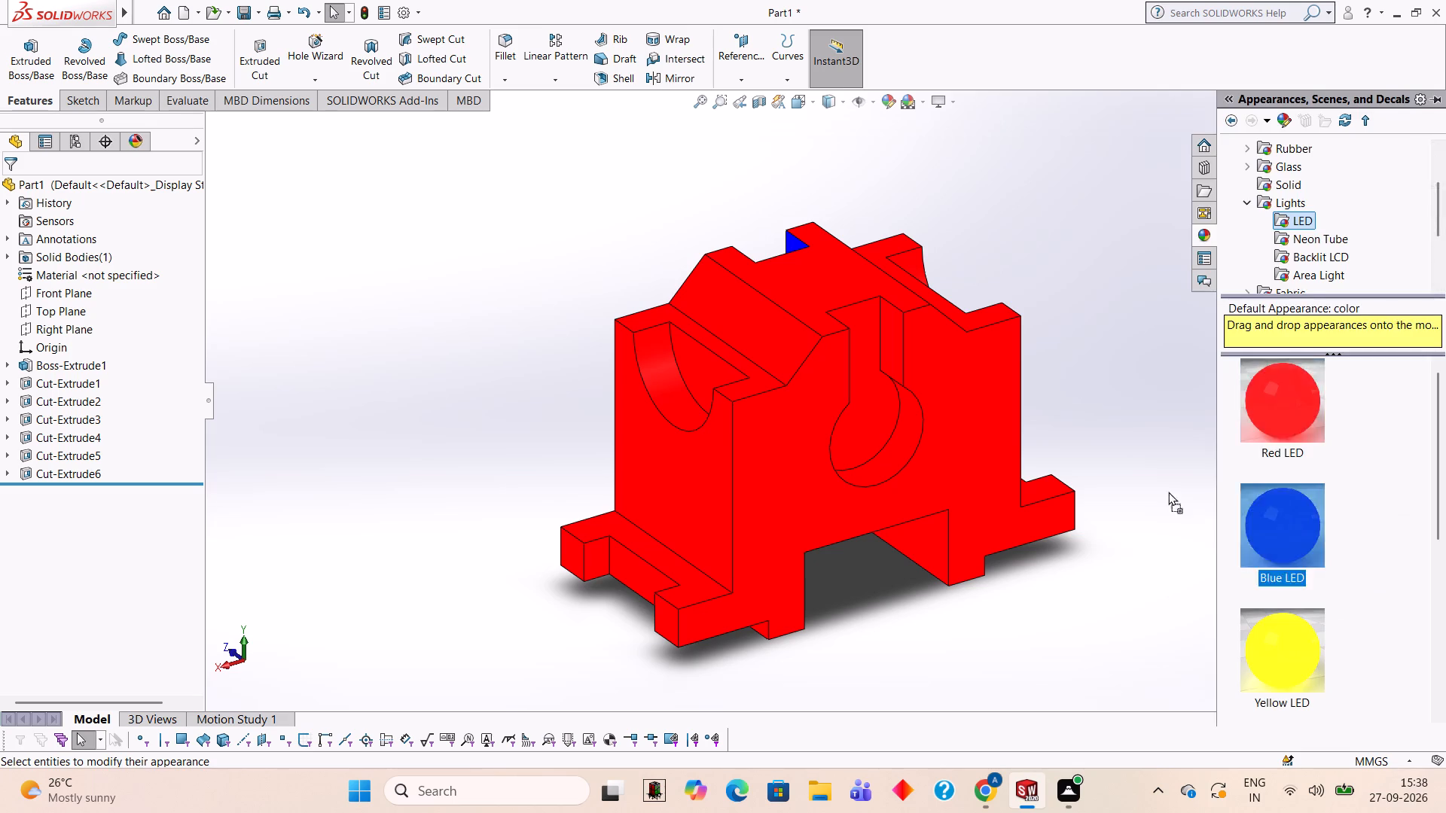
left_click_drag(1168, 492, 909, 419)
left_click(905, 420)
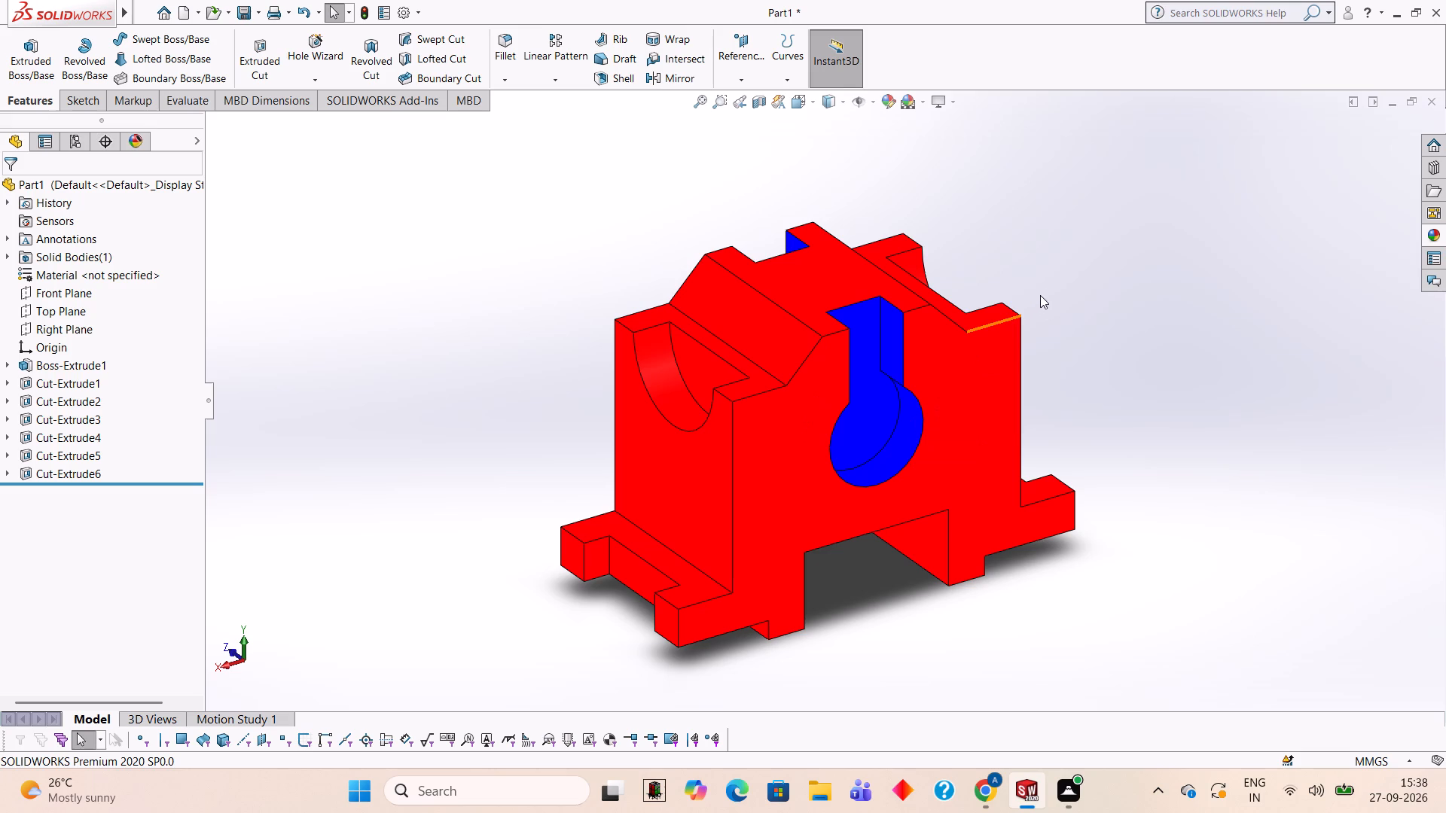
Apply the Blue LED appearance to the semicircular pocket cut feature on the part's left side.
middle_click_drag(1154, 247, 1072, 273)
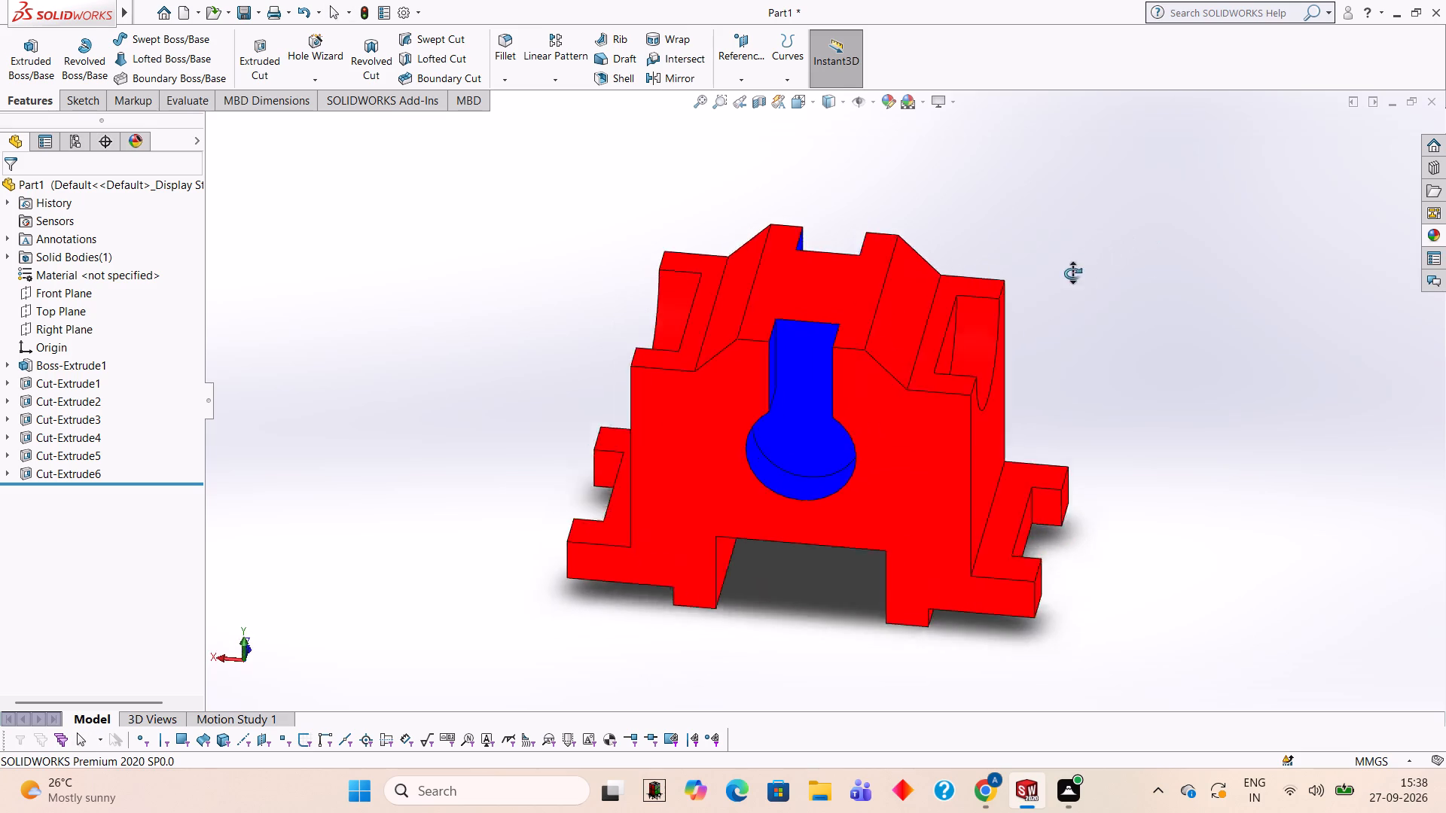
middle_click_drag(1072, 273, 1046, 249)
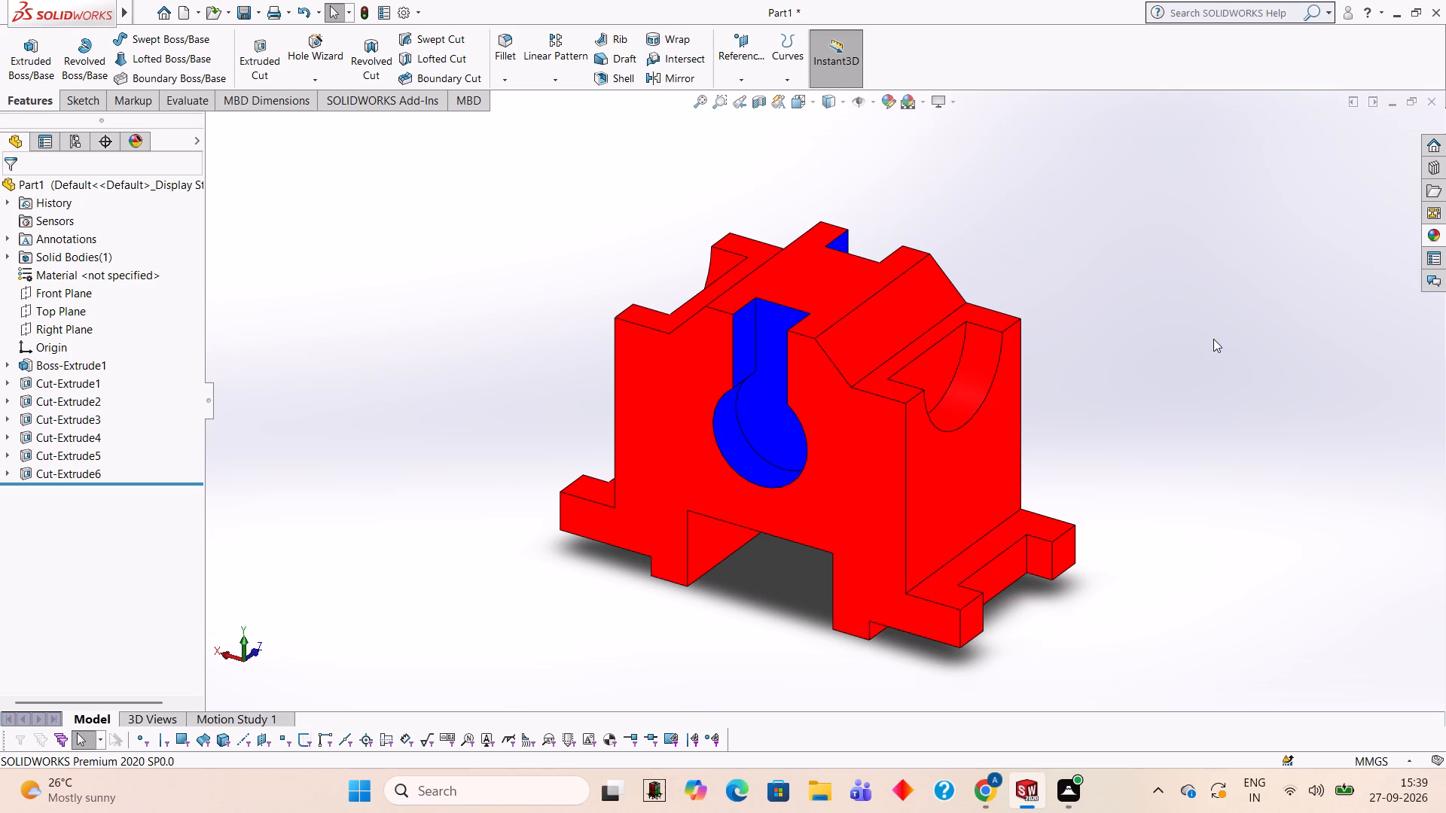
left_click(1439, 235)
left_click_drag(1283, 538, 952, 380)
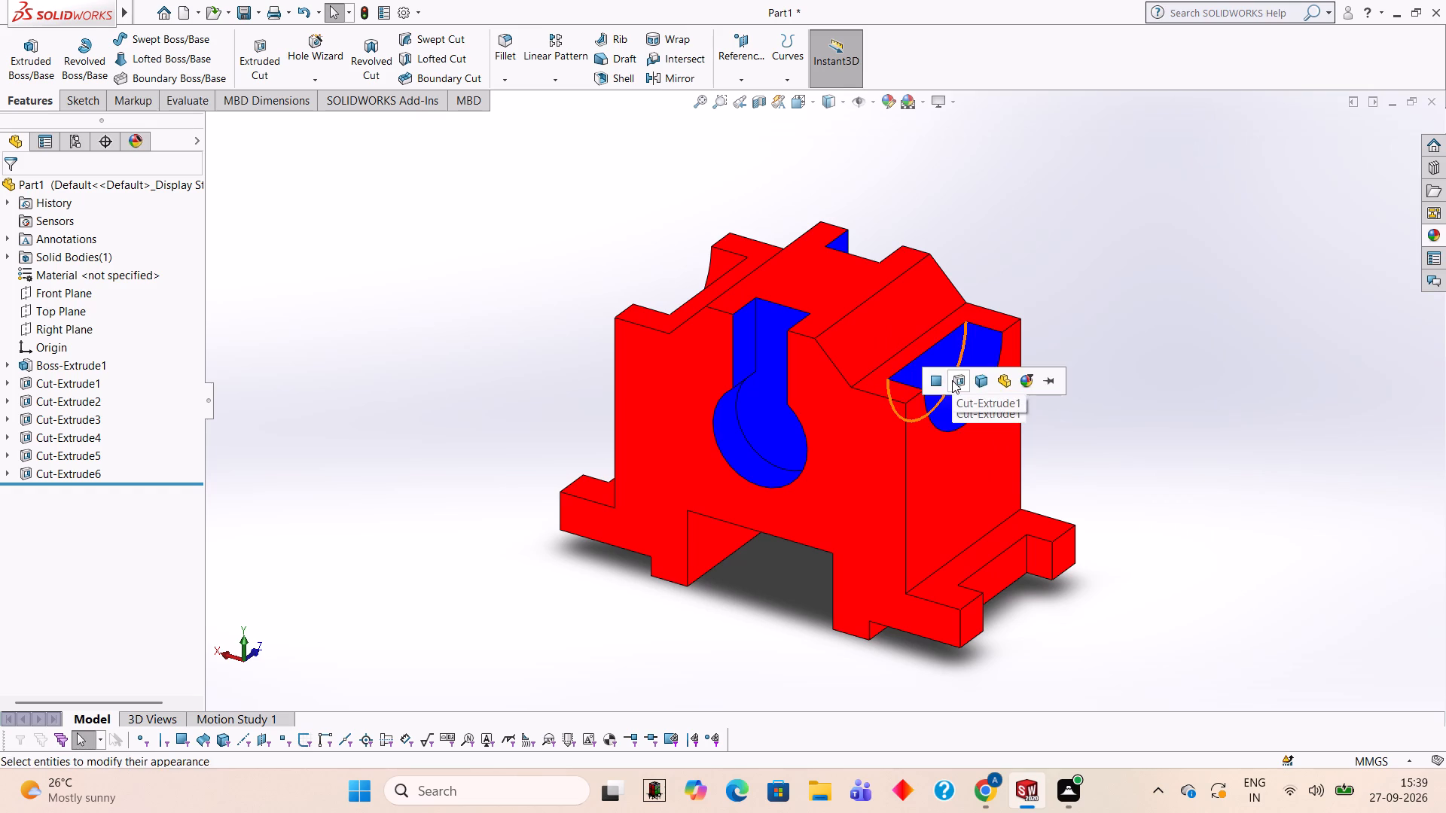
left_click(952, 380)
Apply the Blue LED appearance to the semicircular pocket cut feature on the part's right side.
middle_click_drag(1046, 322, 1249, 318)
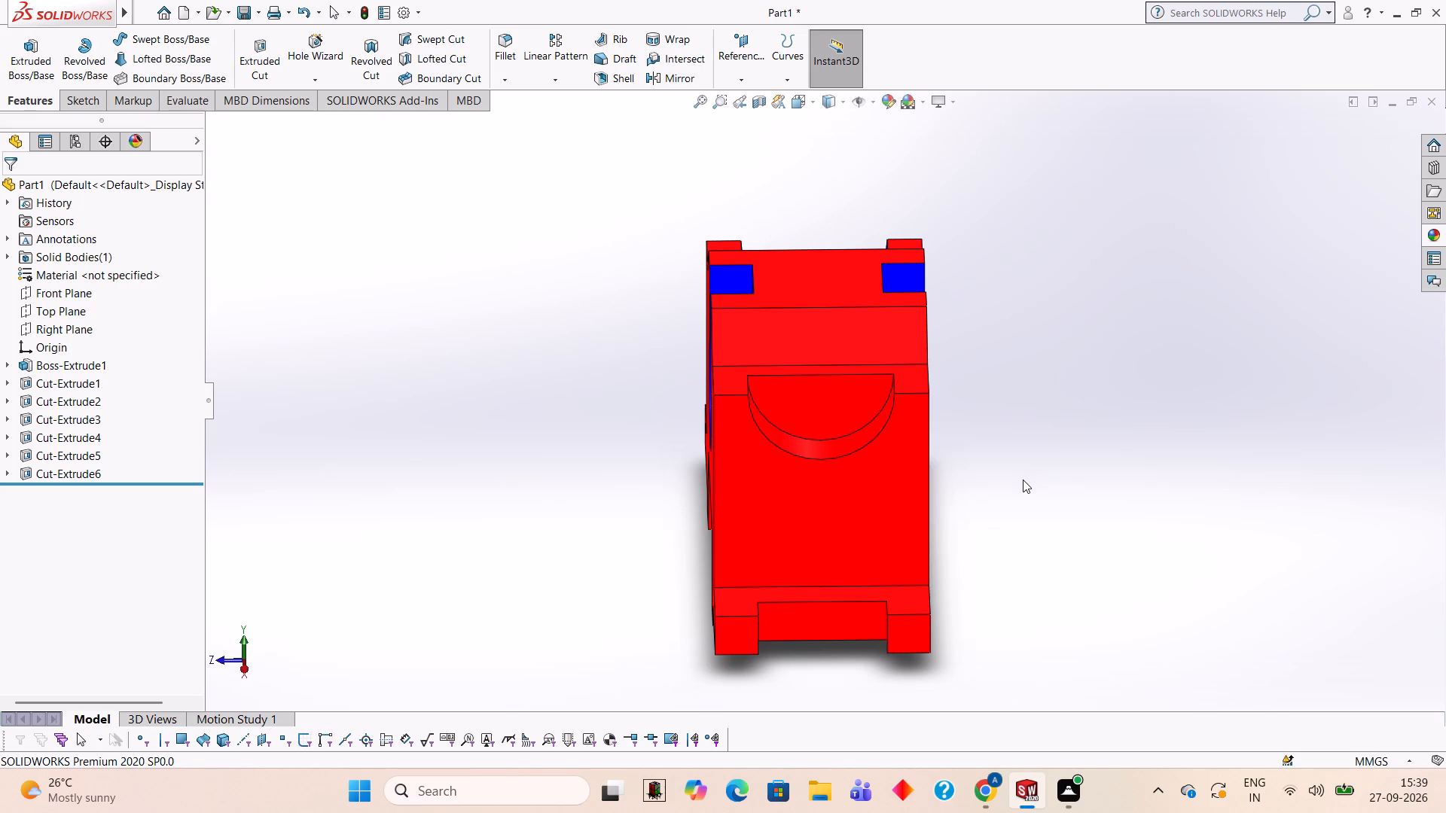
middle_click_drag(1020, 287, 1100, 286)
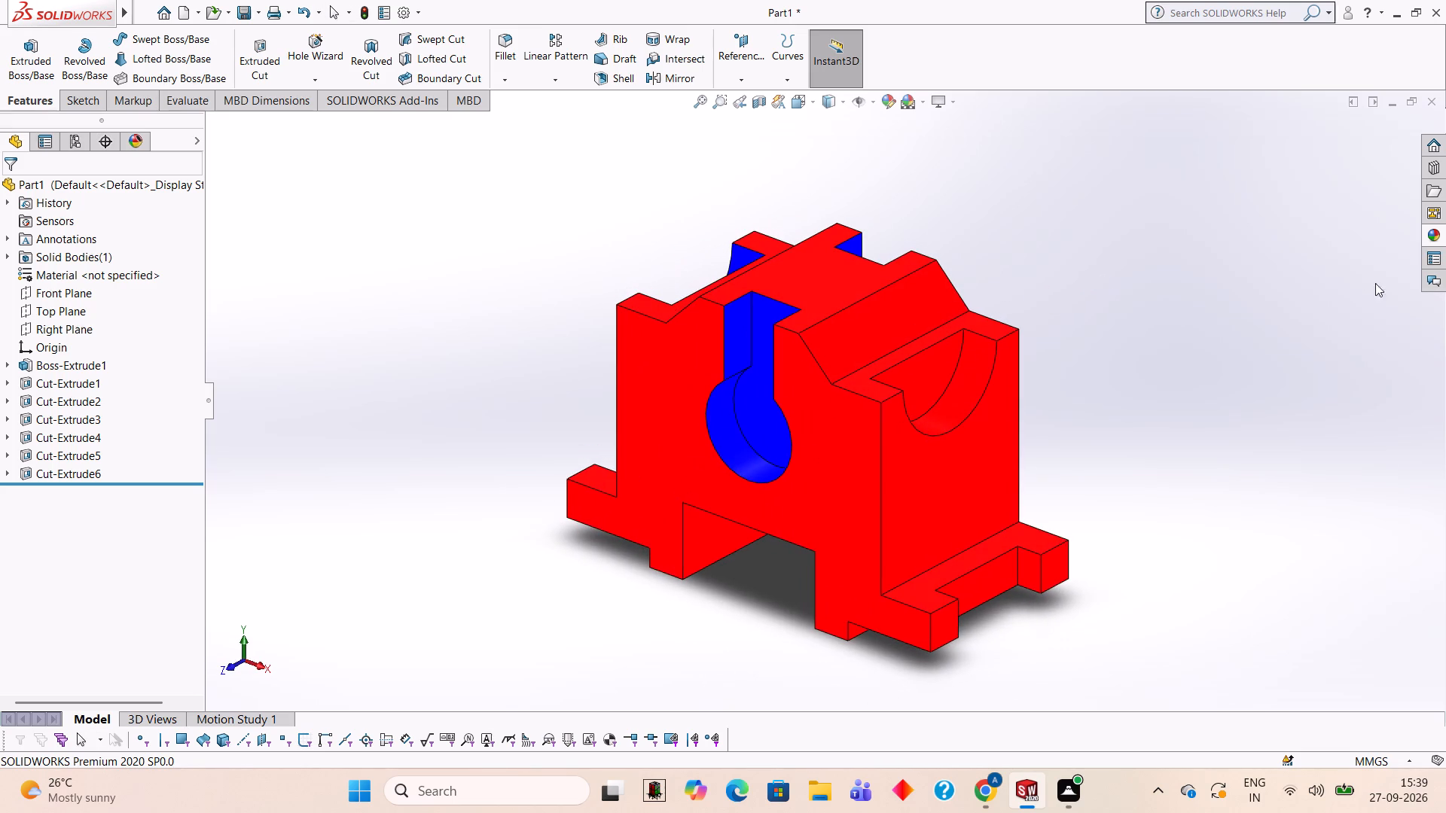
left_click(1445, 237)
left_click_drag(1293, 512, 994, 381)
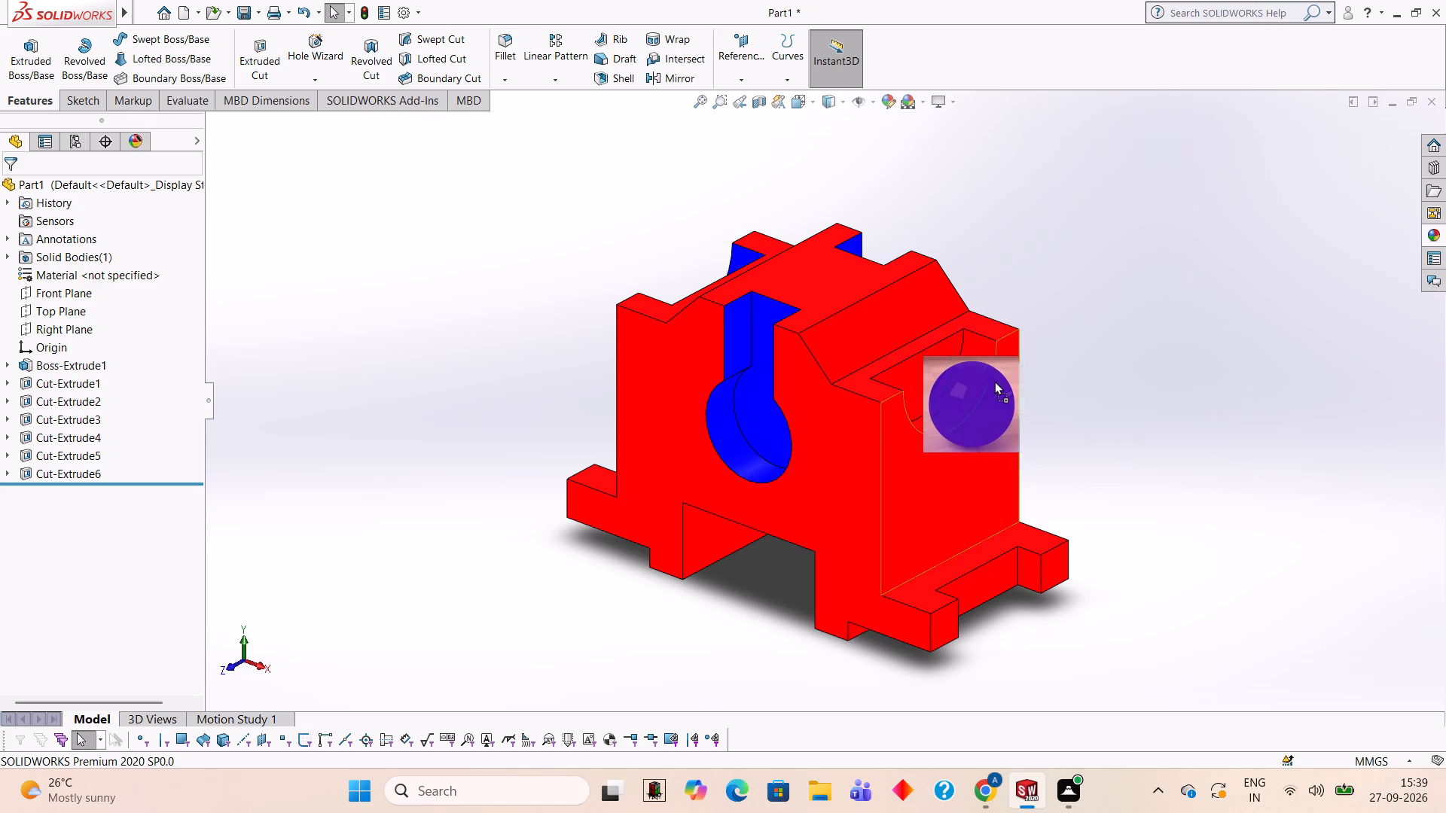
left_click_drag(994, 381, 962, 351)
left_click(962, 351)
Apply the Yellow LED appearance to the flat top face between the two keyhole cuts.
middle_click_drag(1015, 254, 1116, 314)
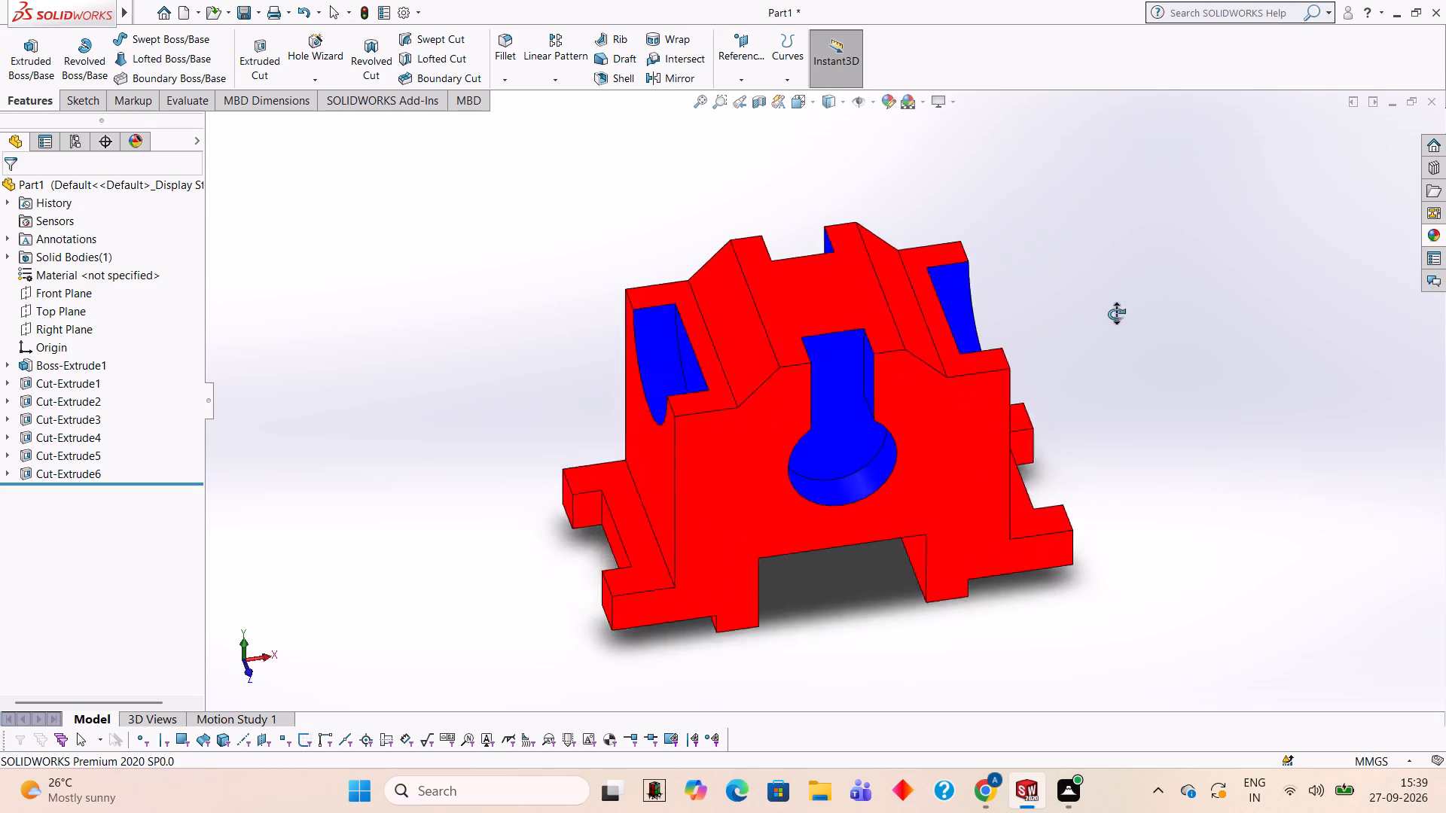
middle_click_drag(1116, 314, 1157, 311)
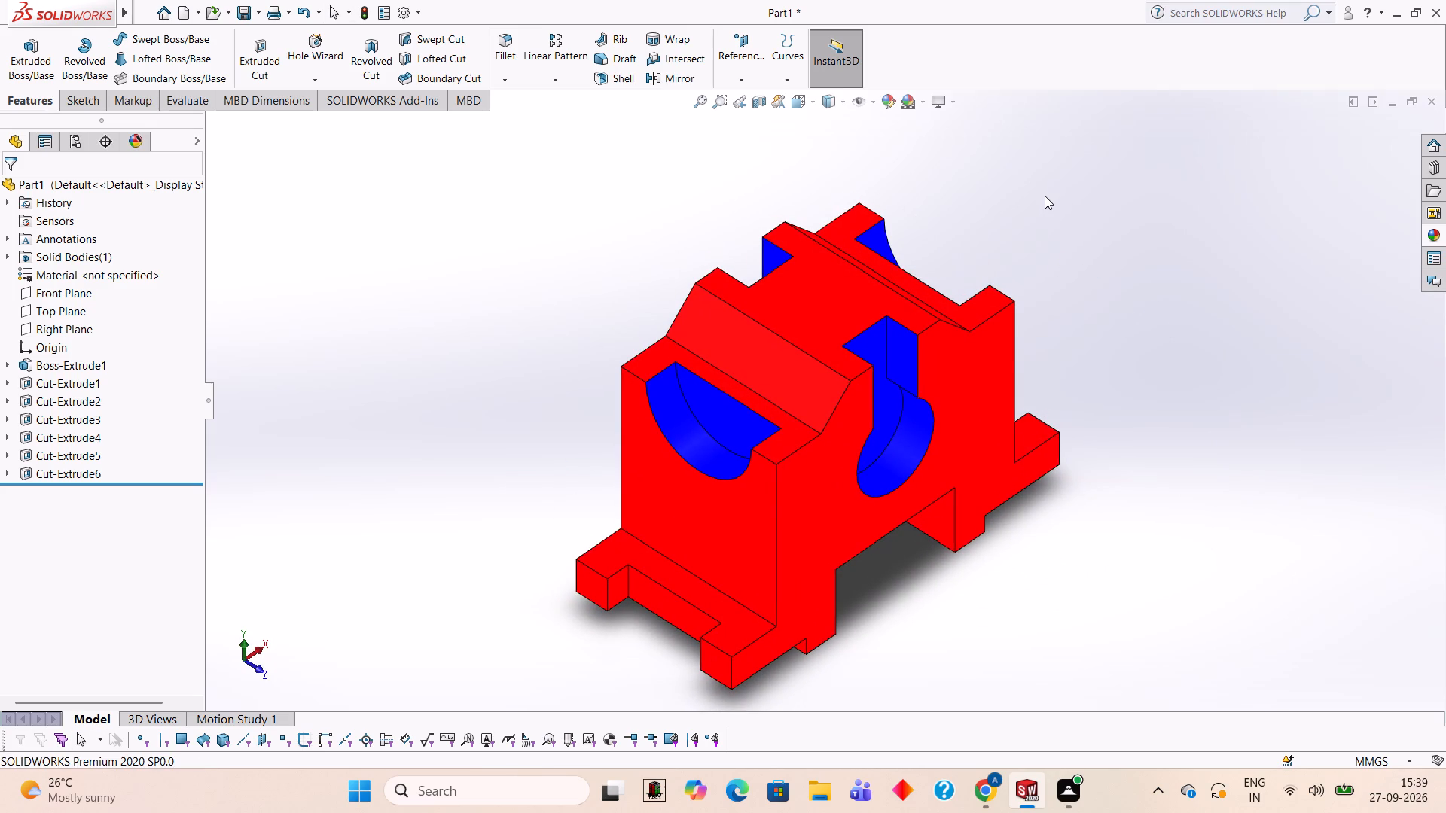
middle_click_drag(1102, 510, 1115, 425)
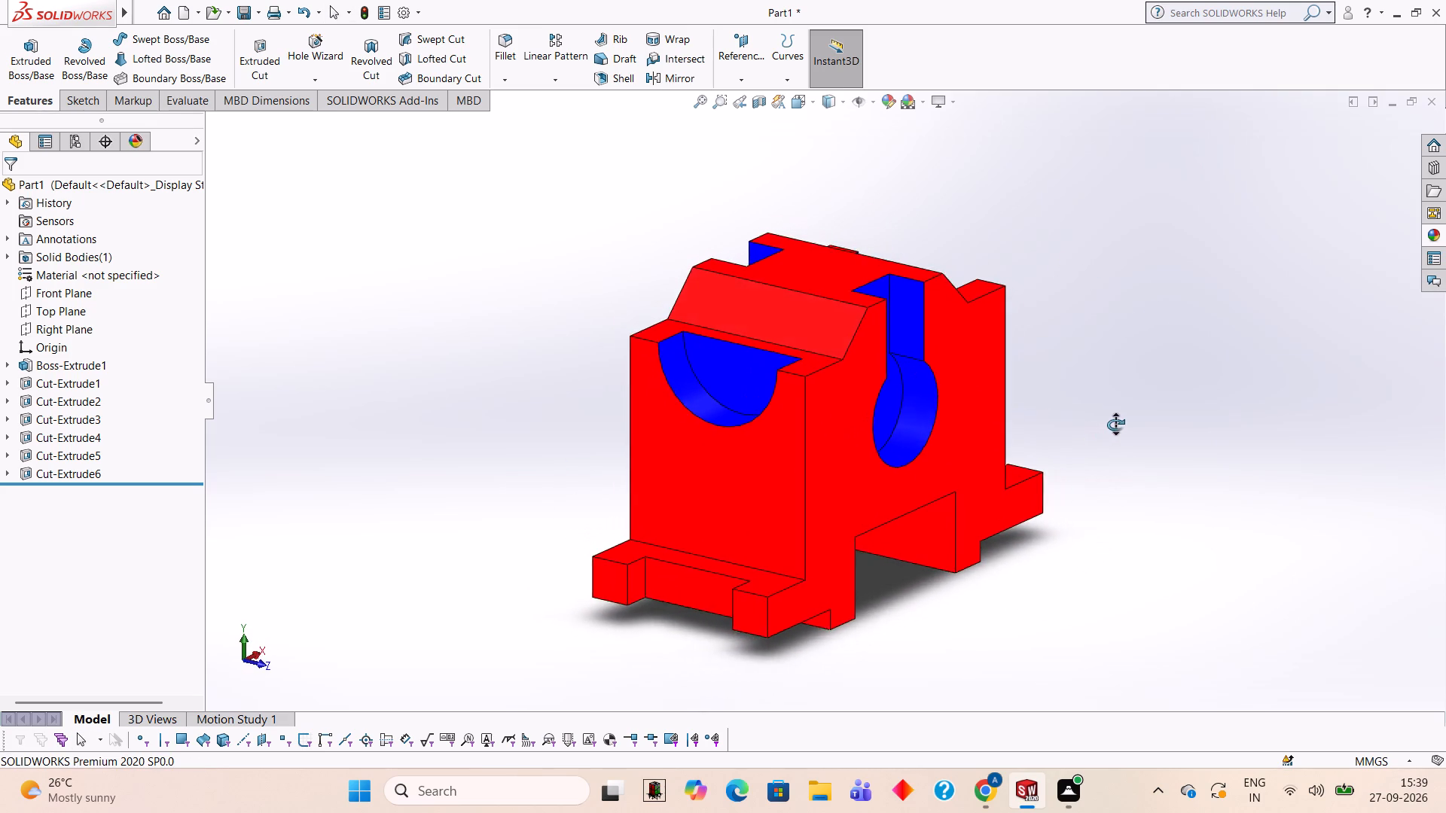
middle_click_drag(1115, 425, 1106, 443)
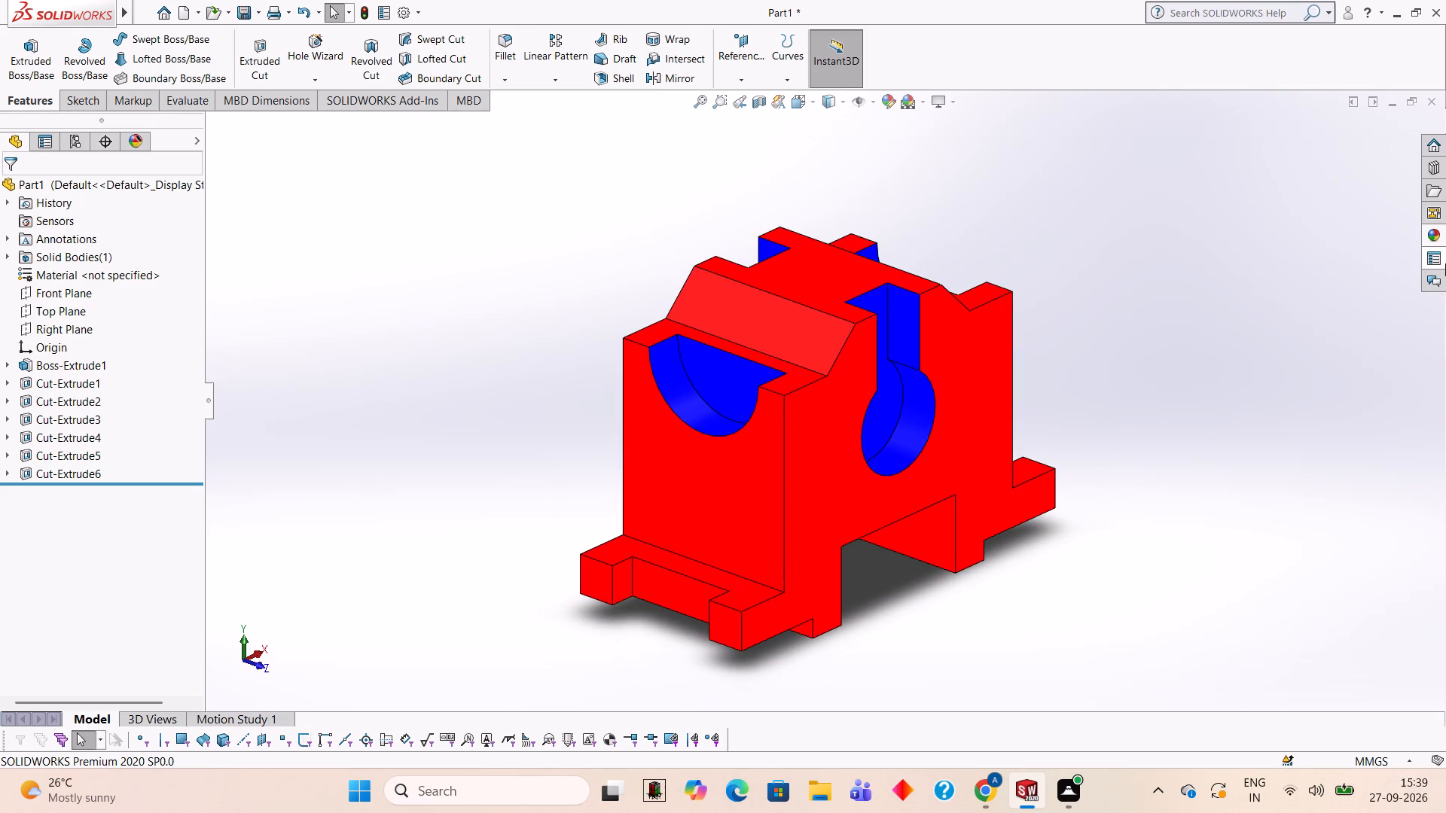
left_click(1431, 233)
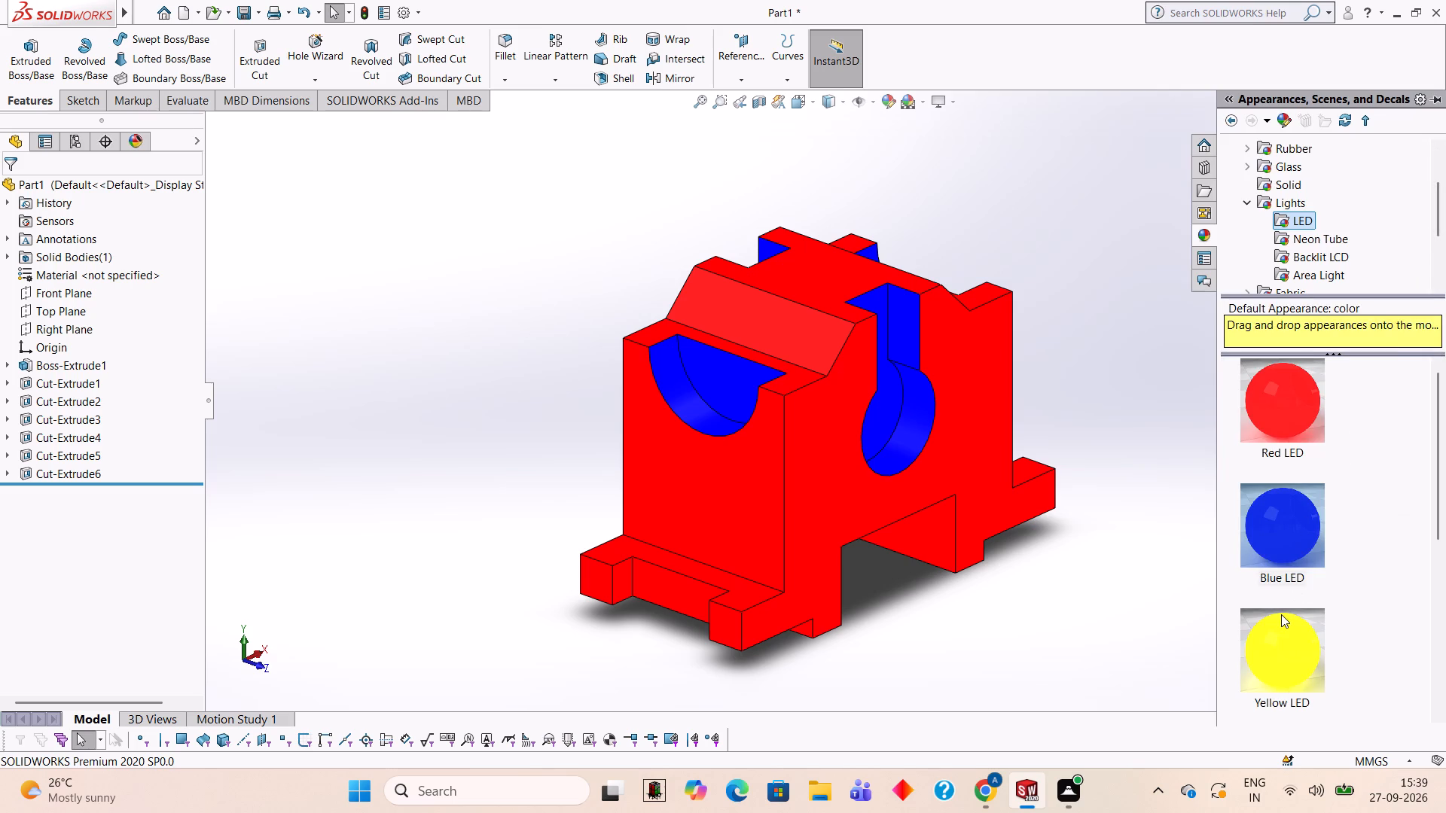
left_click_drag(1275, 645, 809, 276)
left_click(795, 276)
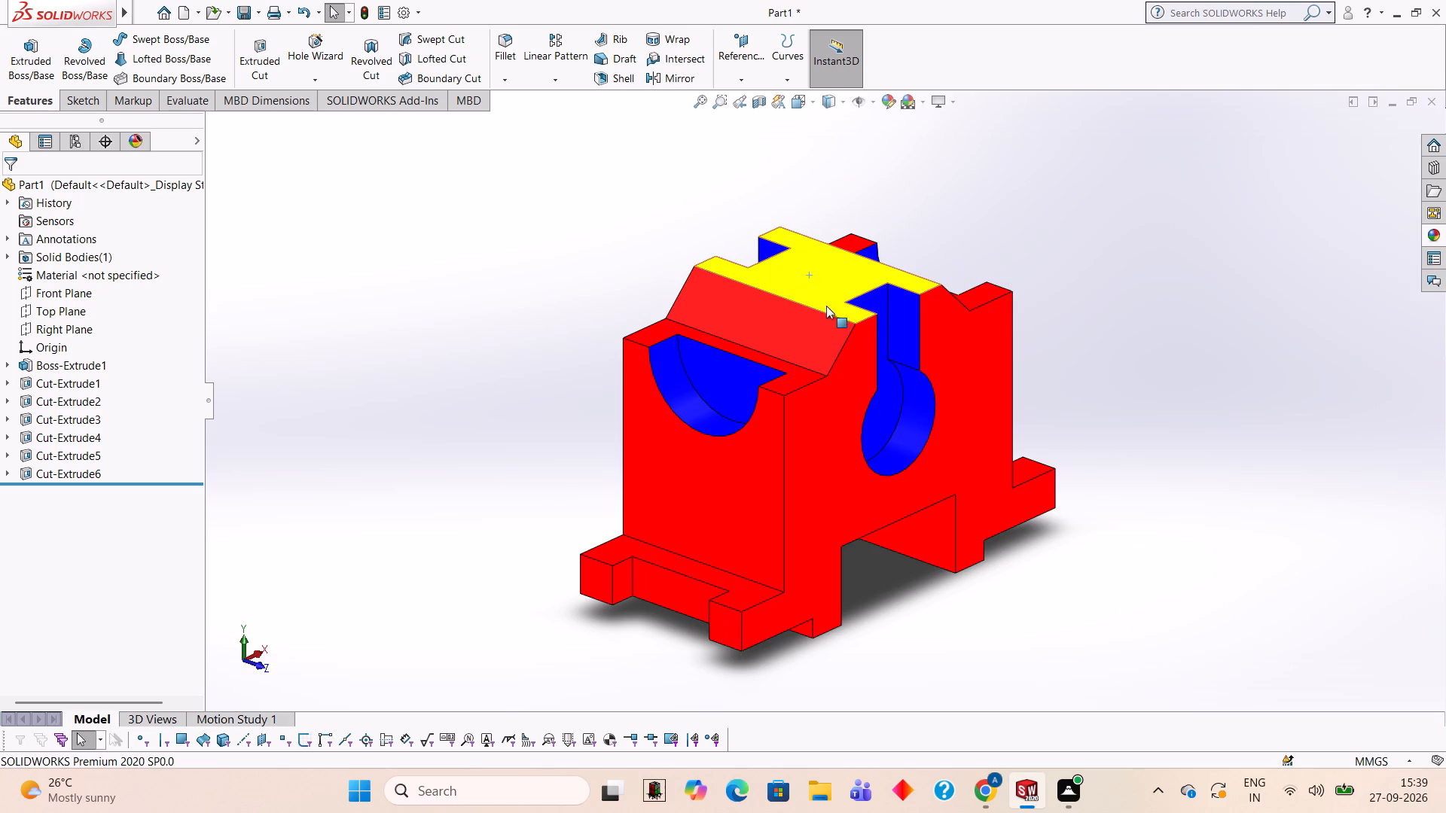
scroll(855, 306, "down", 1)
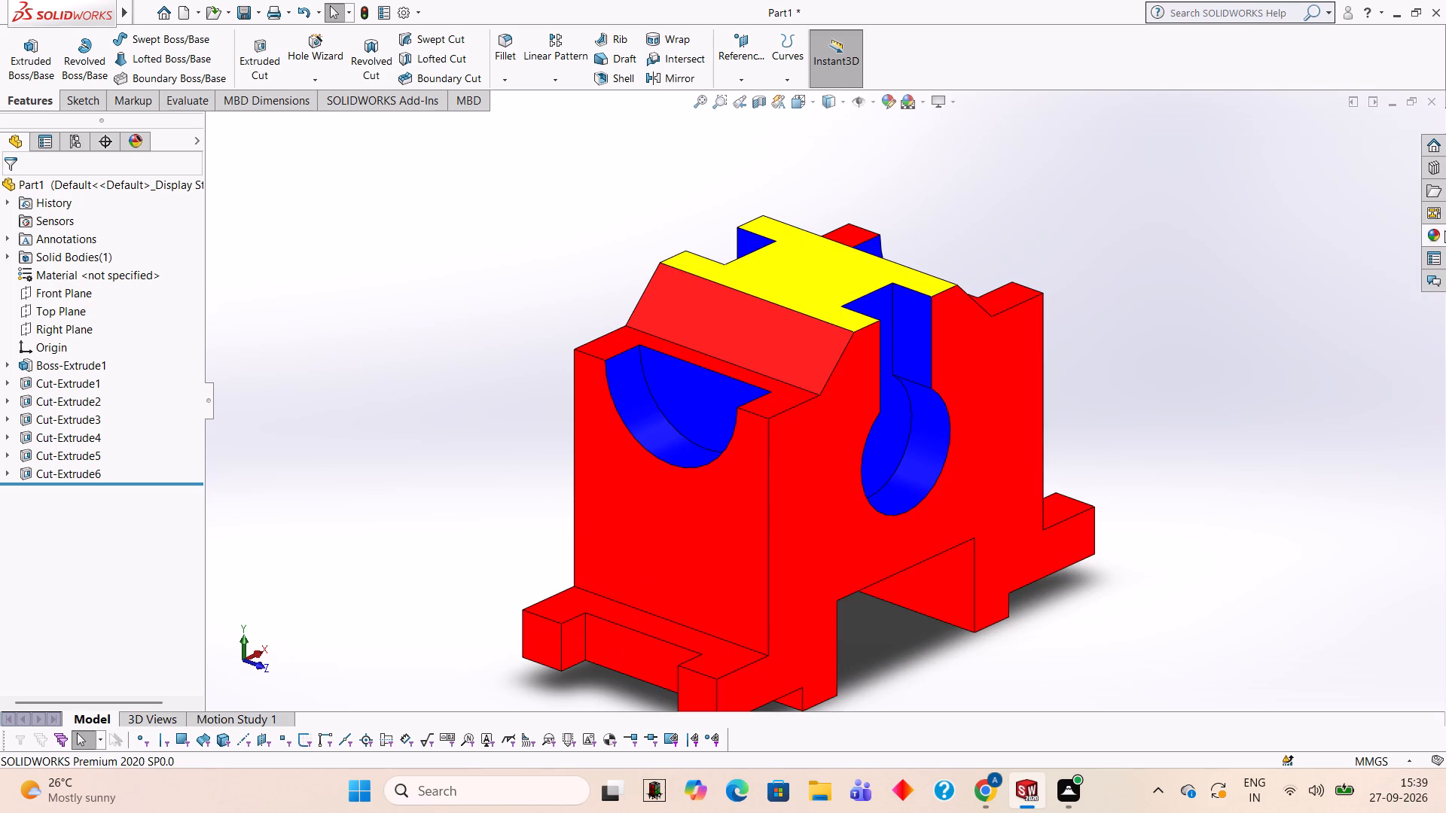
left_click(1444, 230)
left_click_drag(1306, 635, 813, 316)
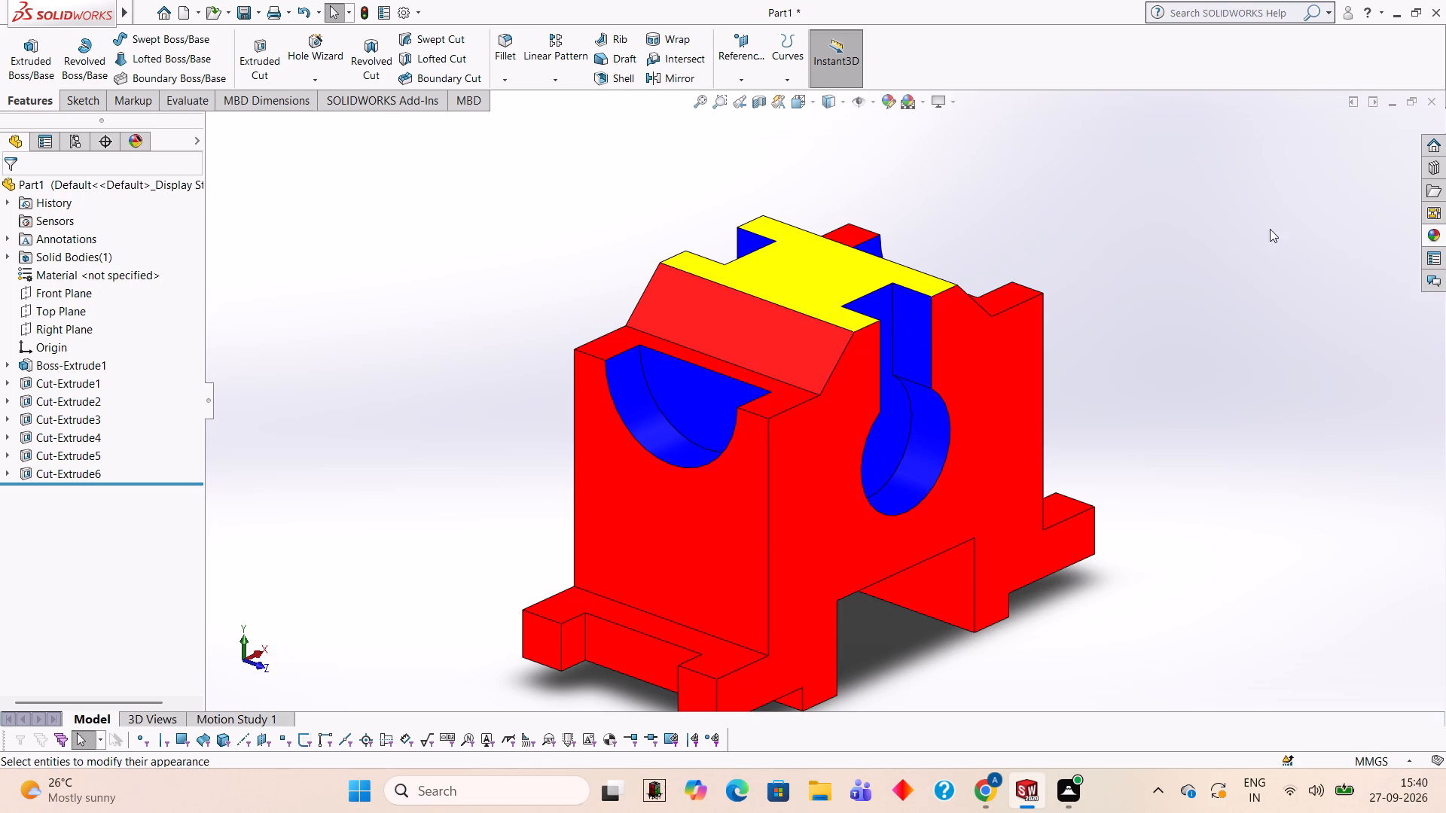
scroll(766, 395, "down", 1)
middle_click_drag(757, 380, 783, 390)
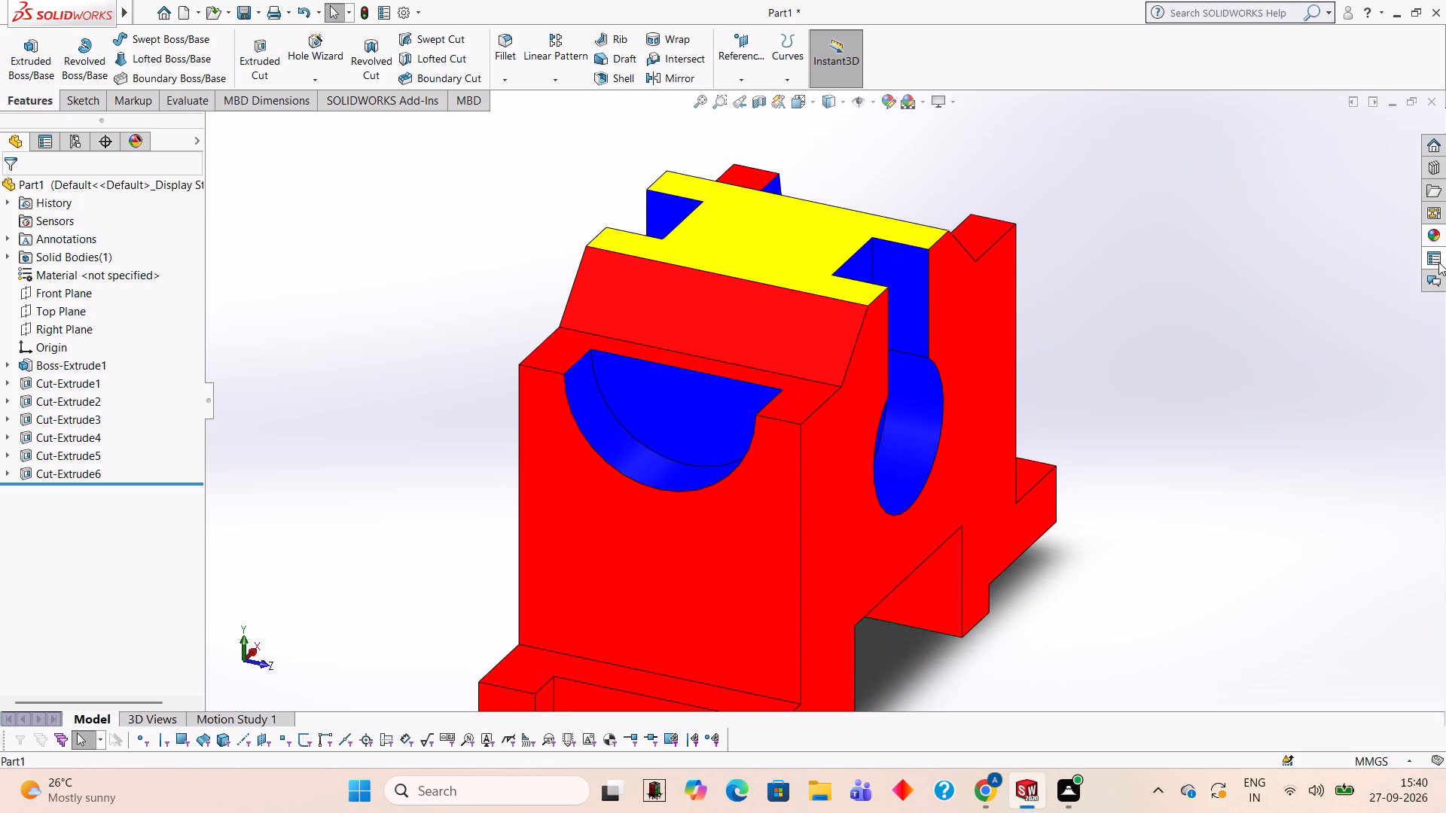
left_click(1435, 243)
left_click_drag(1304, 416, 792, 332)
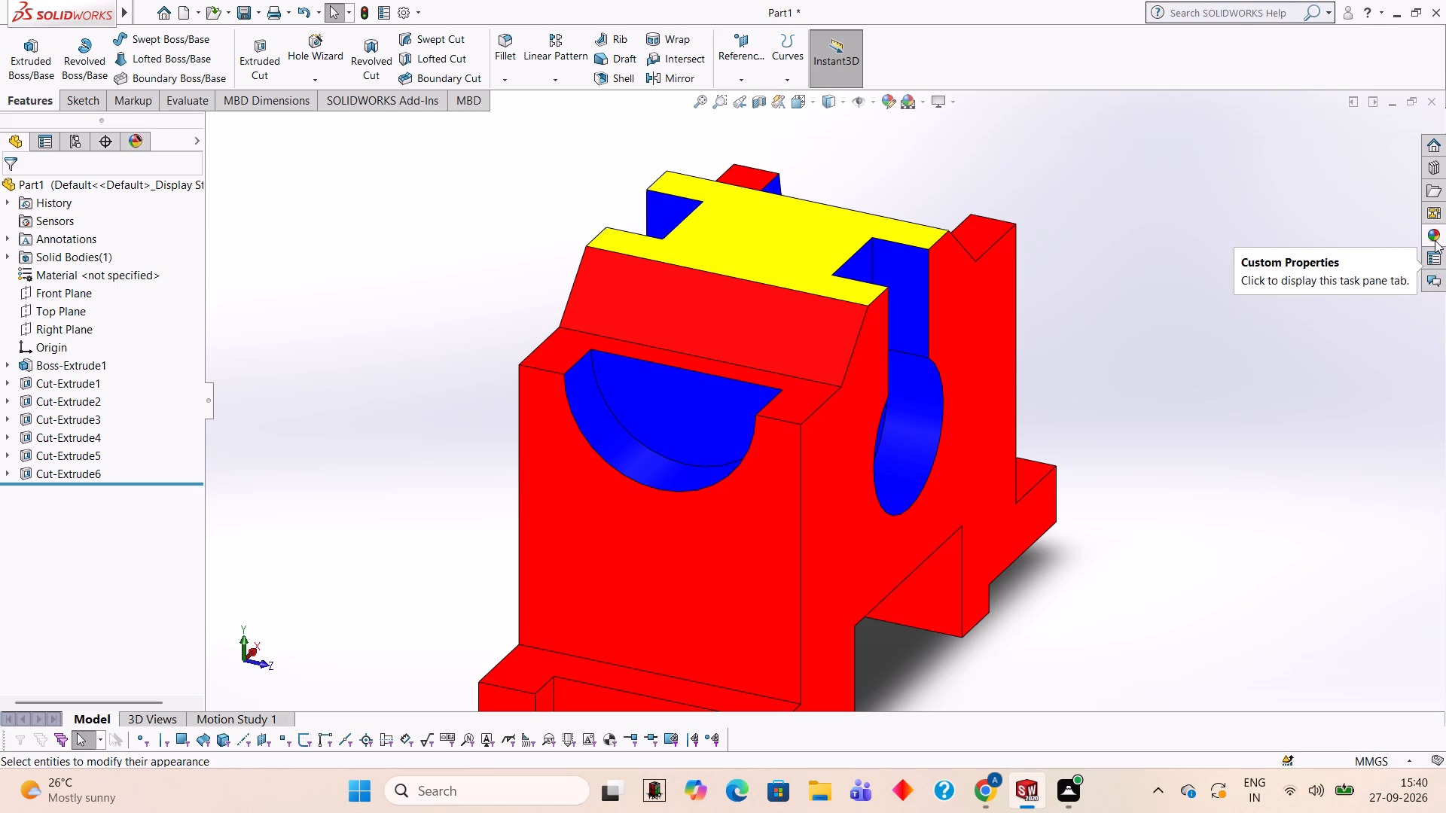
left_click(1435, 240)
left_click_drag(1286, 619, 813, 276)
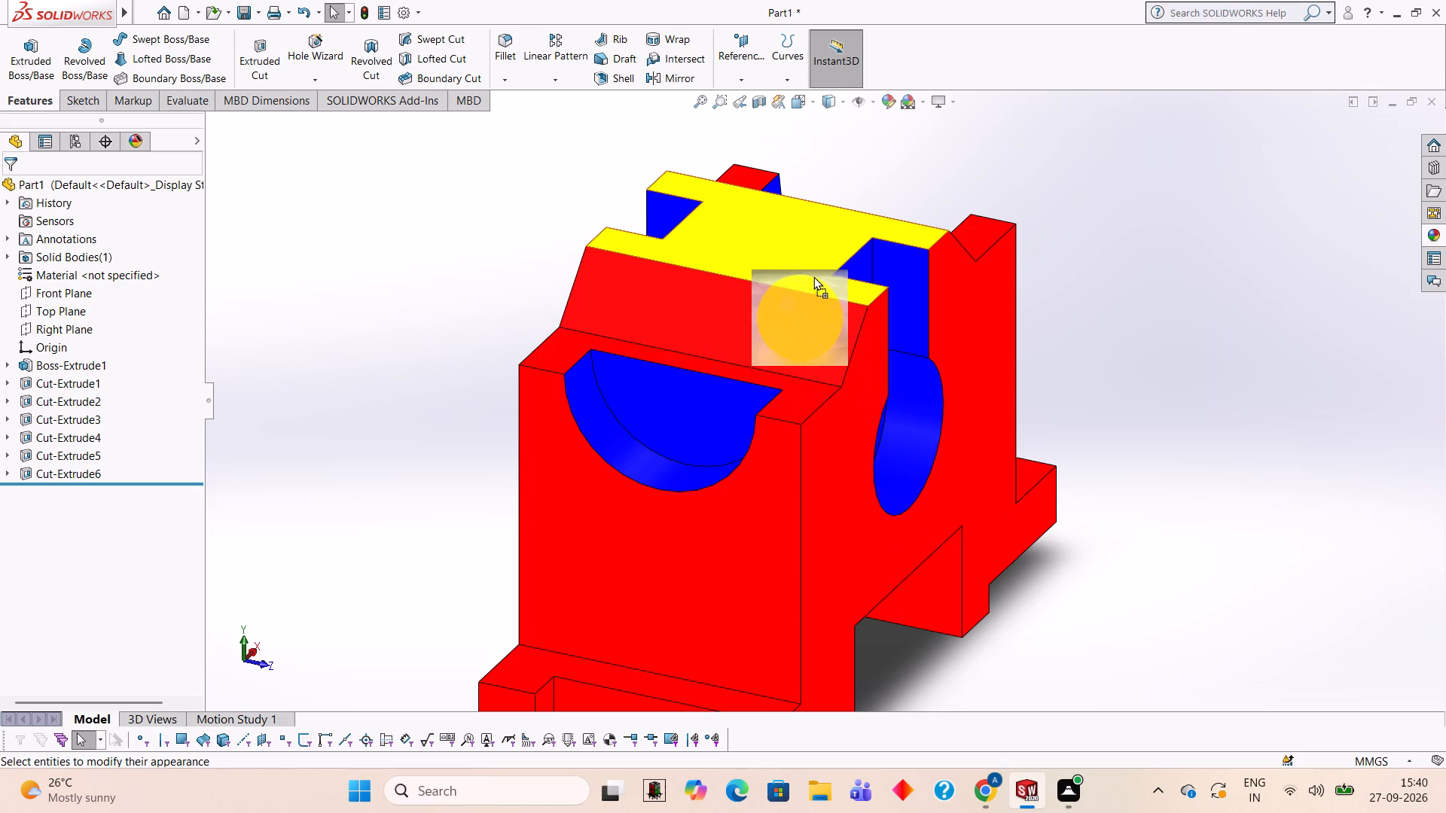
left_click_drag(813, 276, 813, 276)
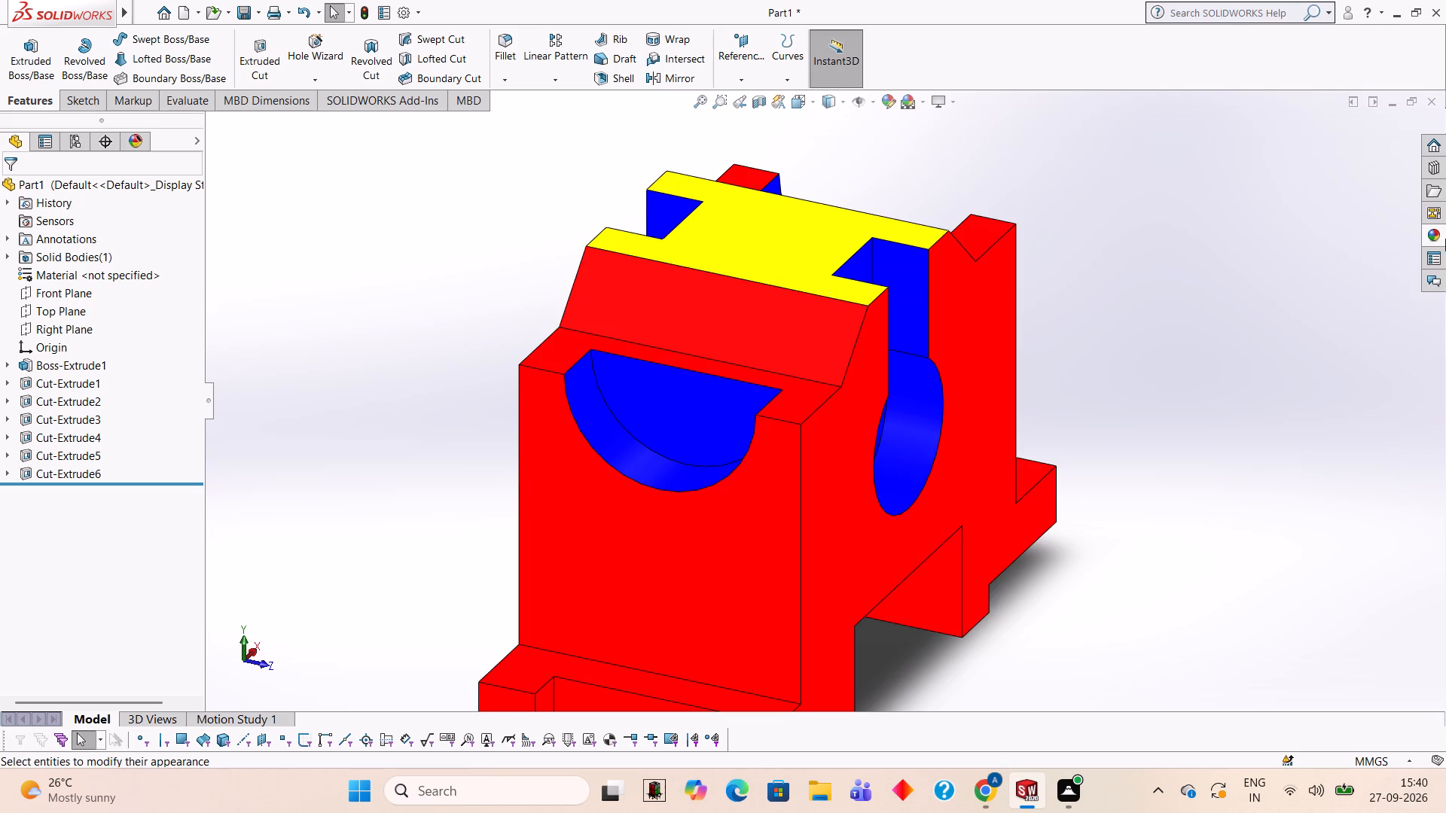
Apply the Yellow LED appearance to the sloped face left of the flat top face.
left_click(1445, 239)
left_click_drag(1317, 651, 756, 308)
left_click(756, 308)
Apply the Yellow LED appearance to the sloped face right of the flat top face.
middle_click_drag(1036, 268, 918, 392)
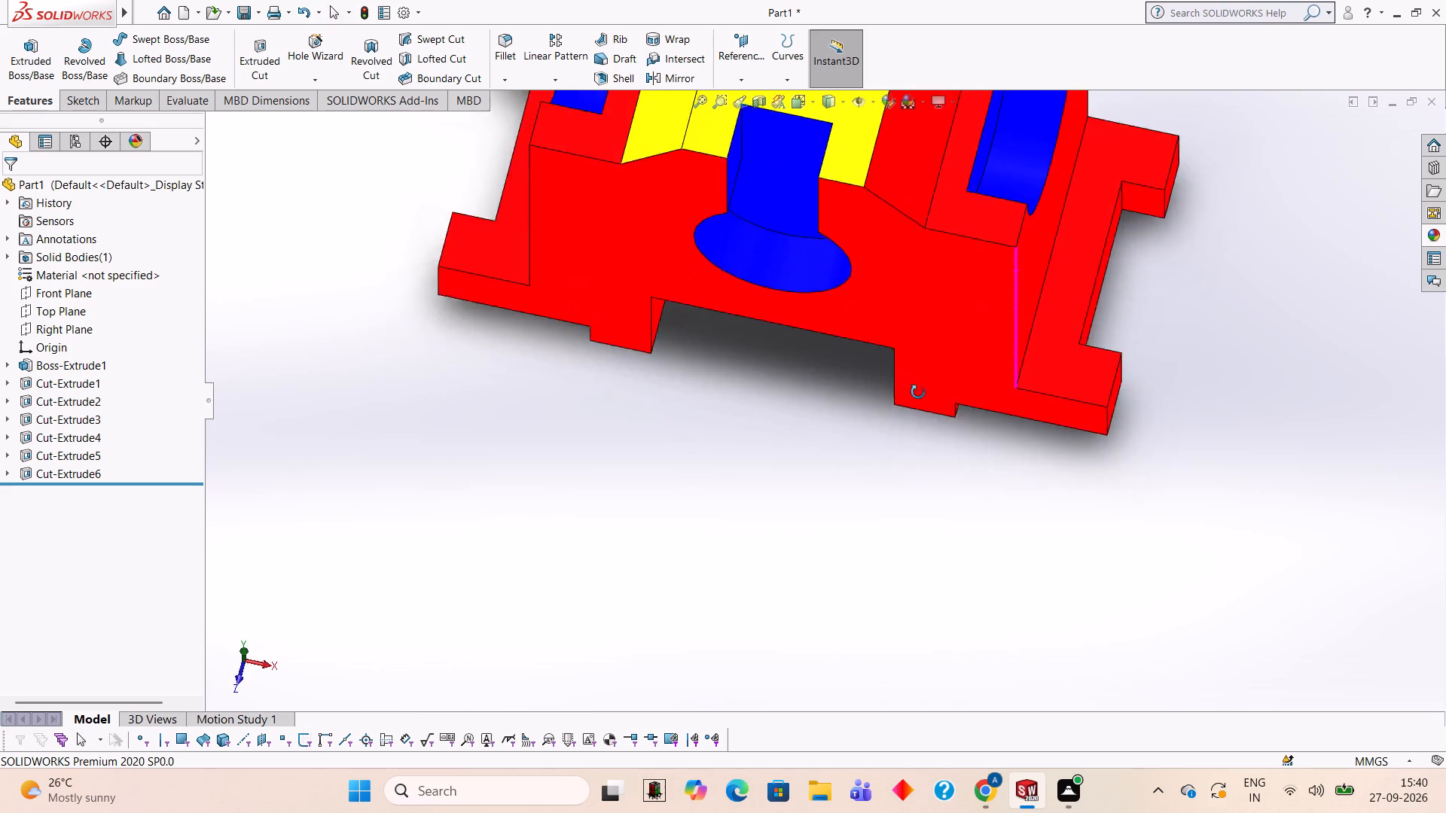
middle_click_drag(918, 392, 932, 368)
scroll(1075, 224, "up", 3)
middle_click_drag(1102, 200, 970, 233)
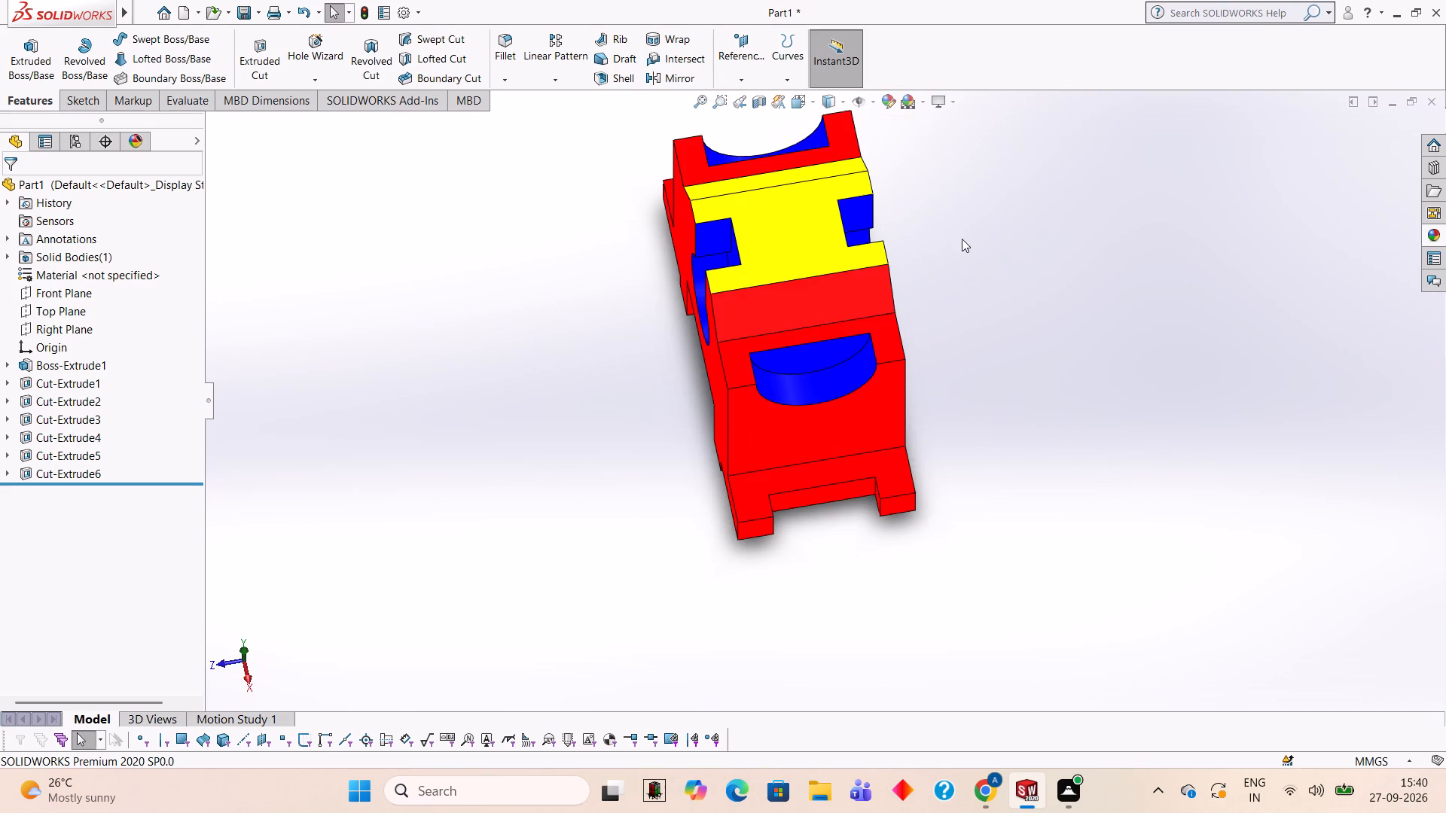
middle_click_drag(882, 293, 932, 267)
scroll(907, 274, "down", 3)
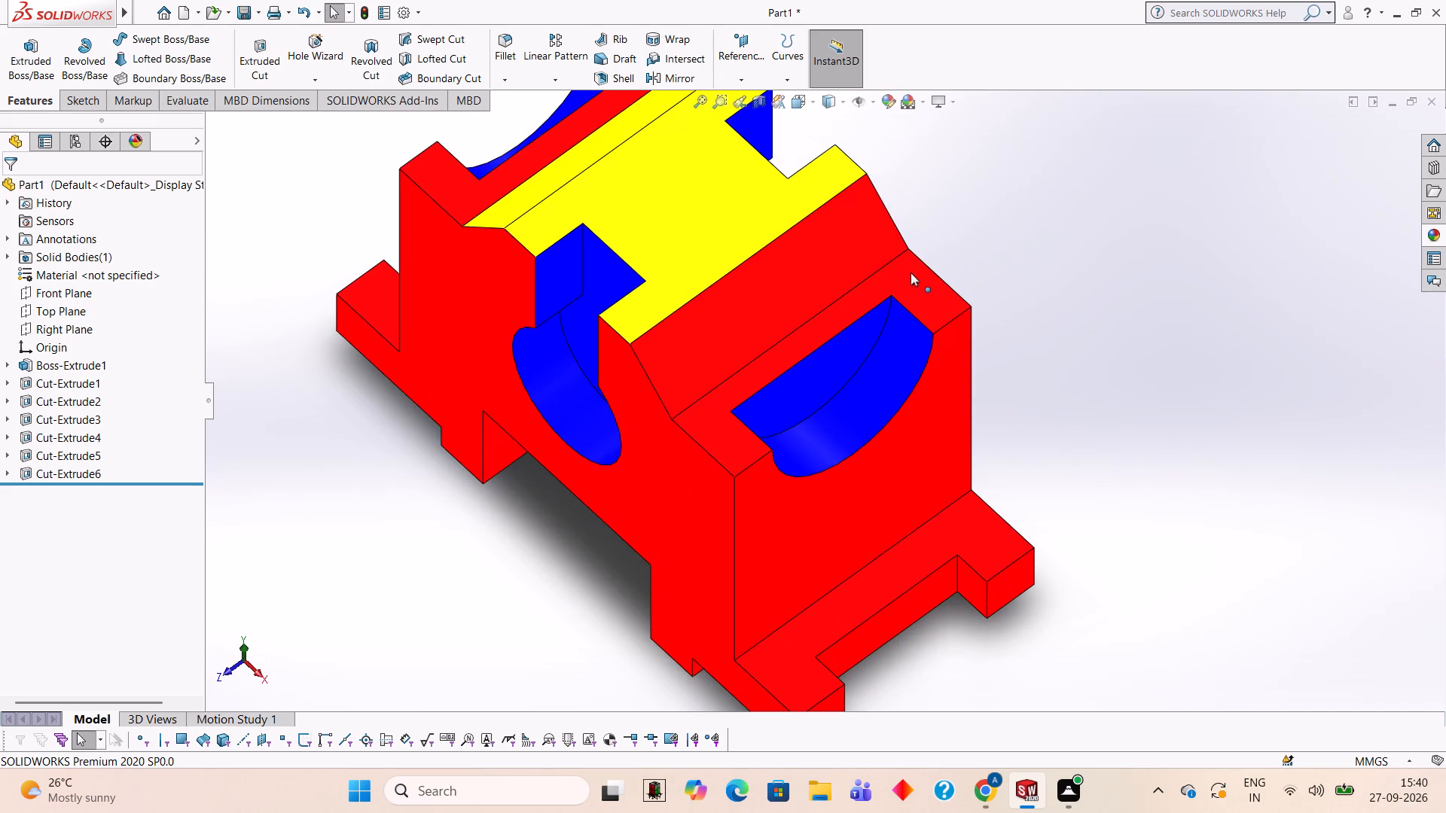
left_click(1438, 232)
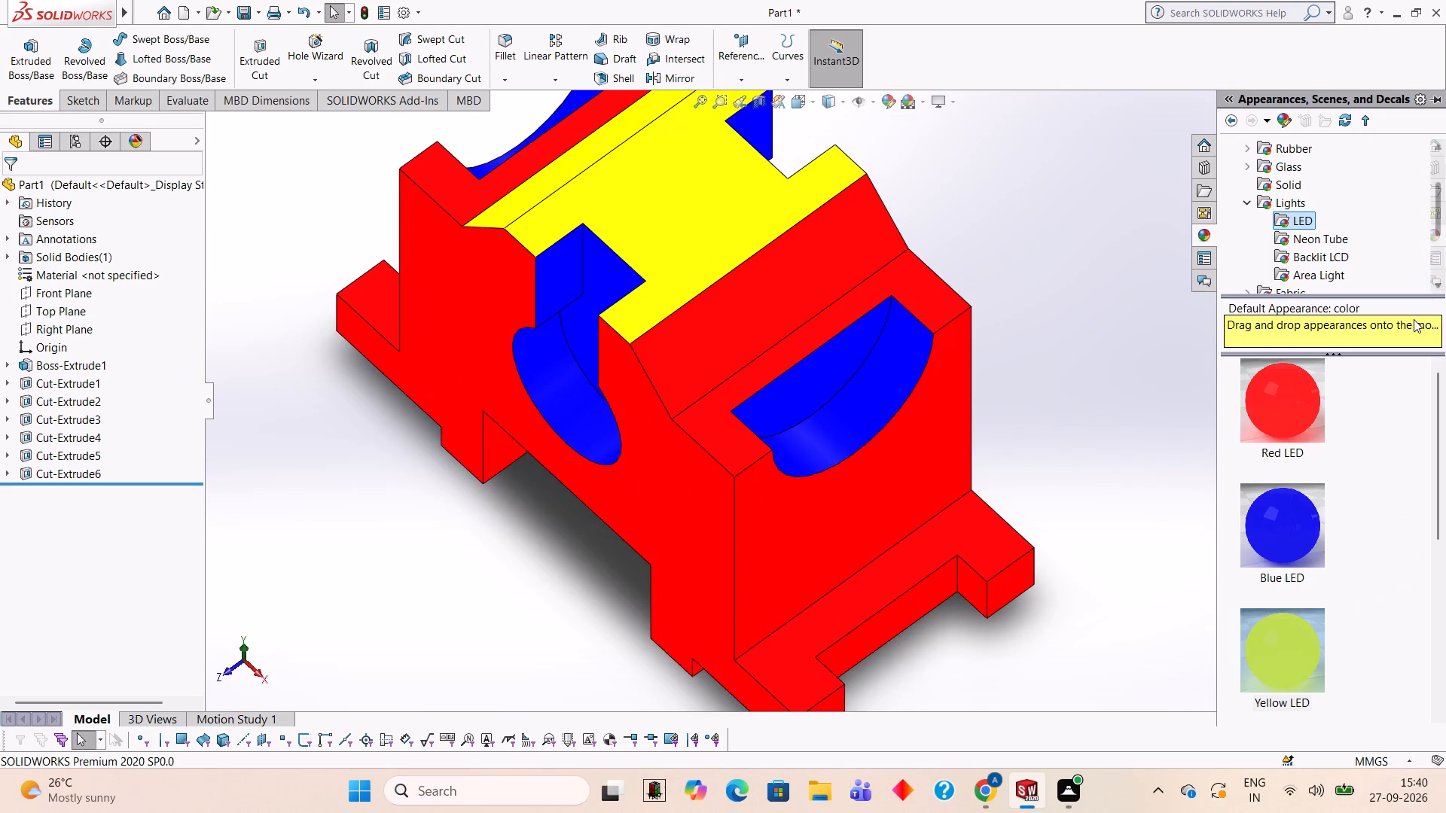
left_click_drag(1290, 653, 737, 322)
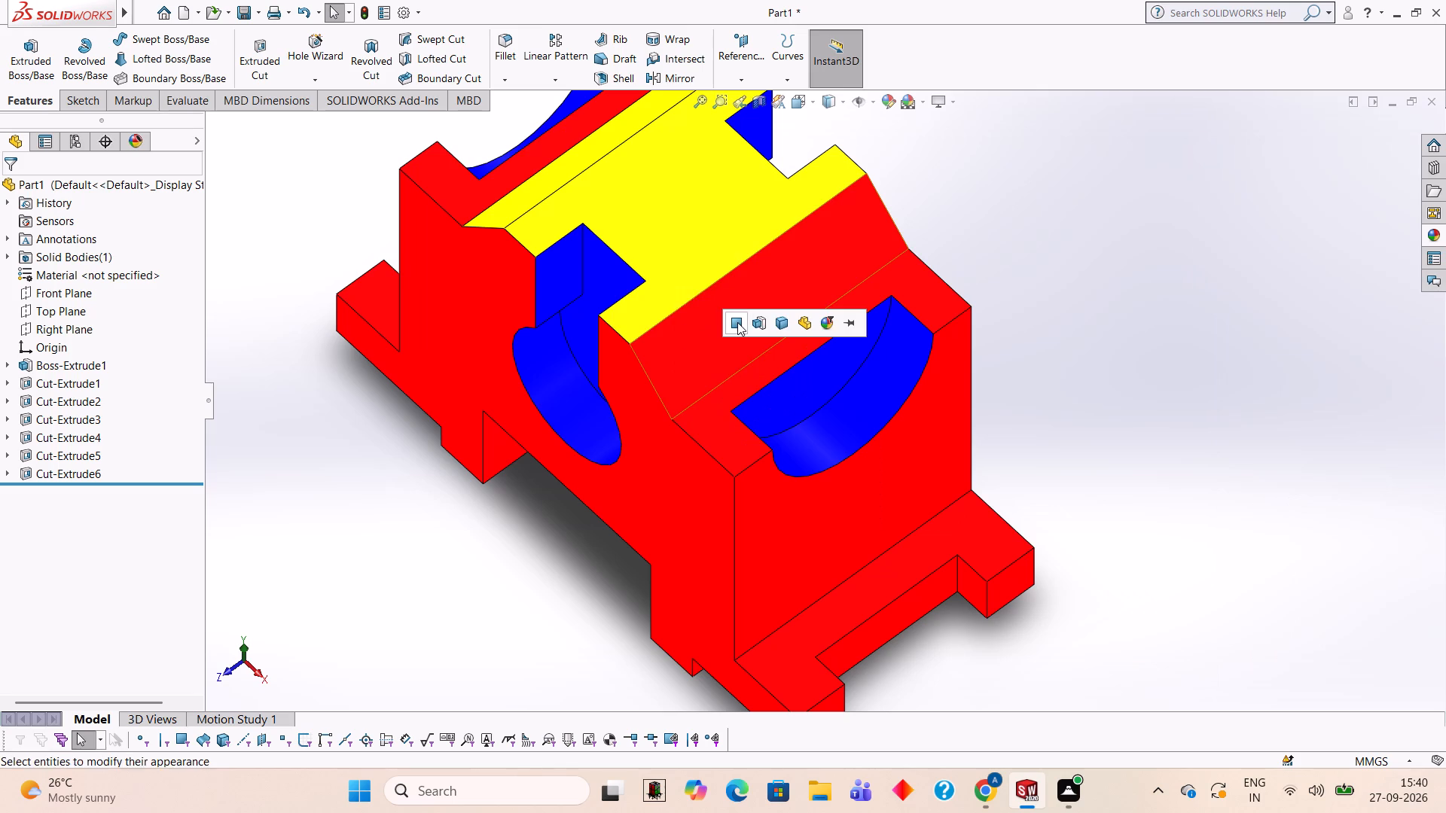
left_click(737, 322)
Apply the green LED appearance to the top face of the part's left foot.
middle_click_drag(737, 322, 846, 280)
scroll(800, 290, "up", 4)
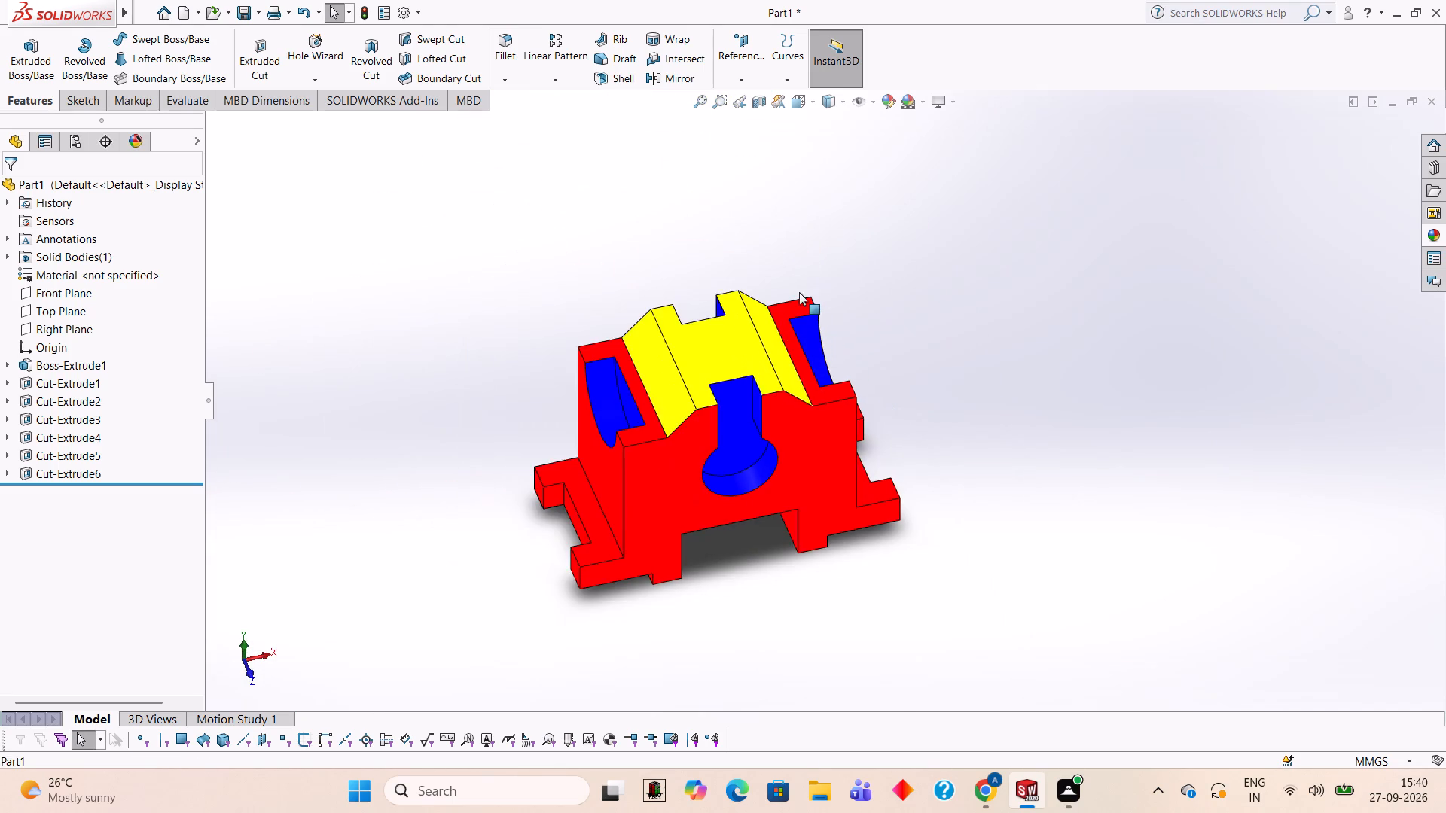
middle_click_drag(673, 407, 708, 413)
scroll(712, 411, "down", 2)
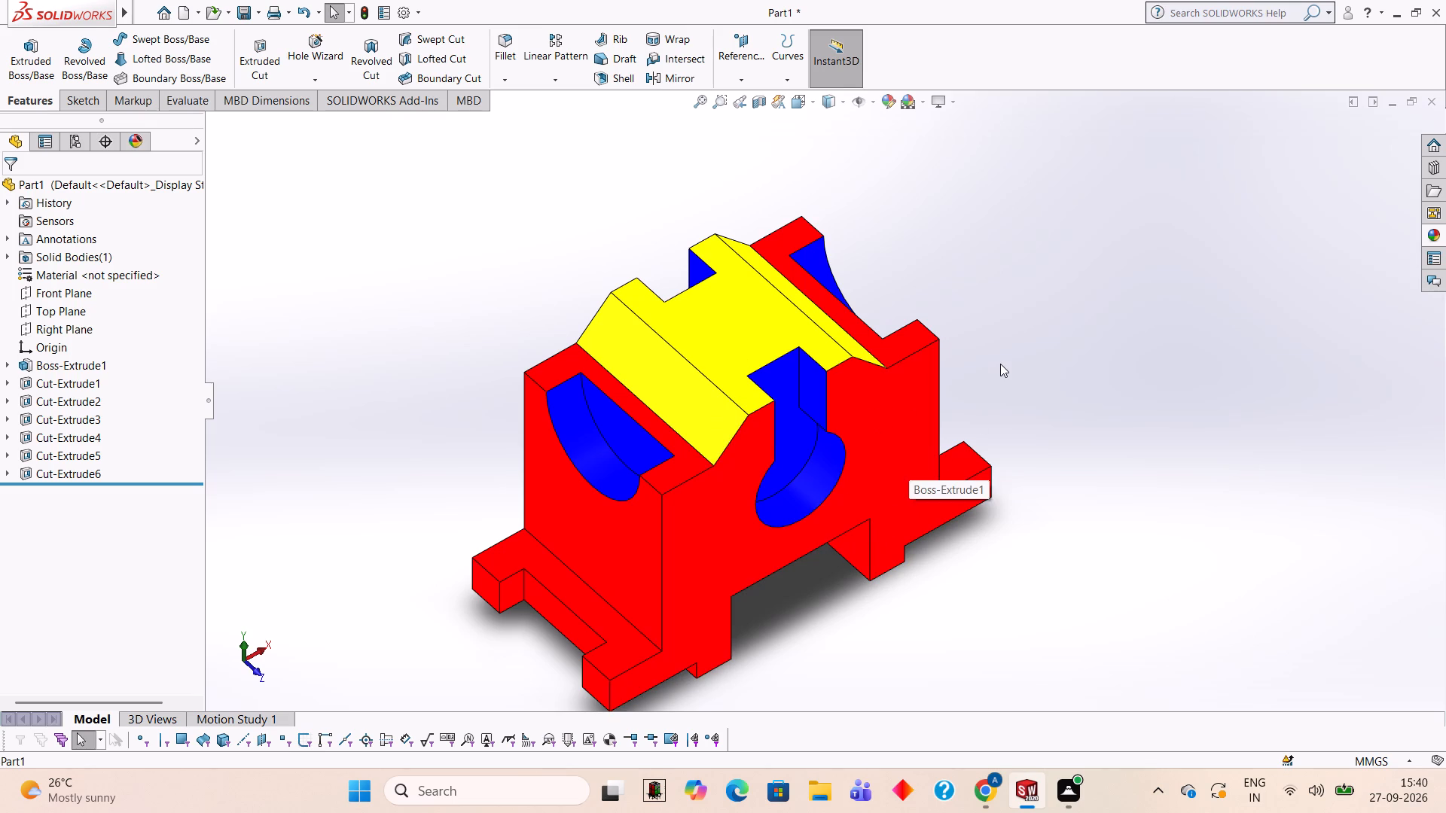
middle_click_drag(1058, 347, 1057, 325)
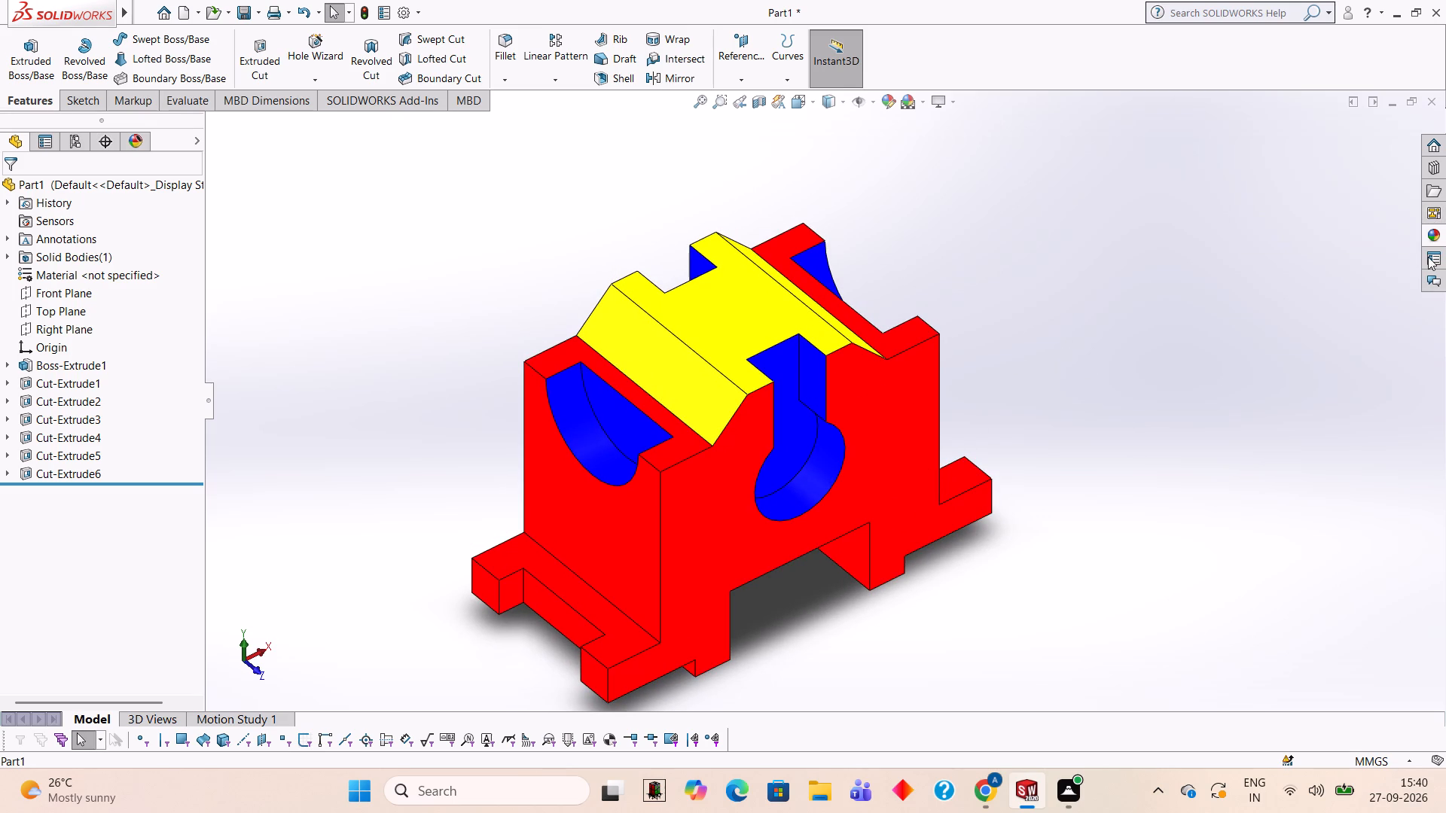
left_click(1442, 233)
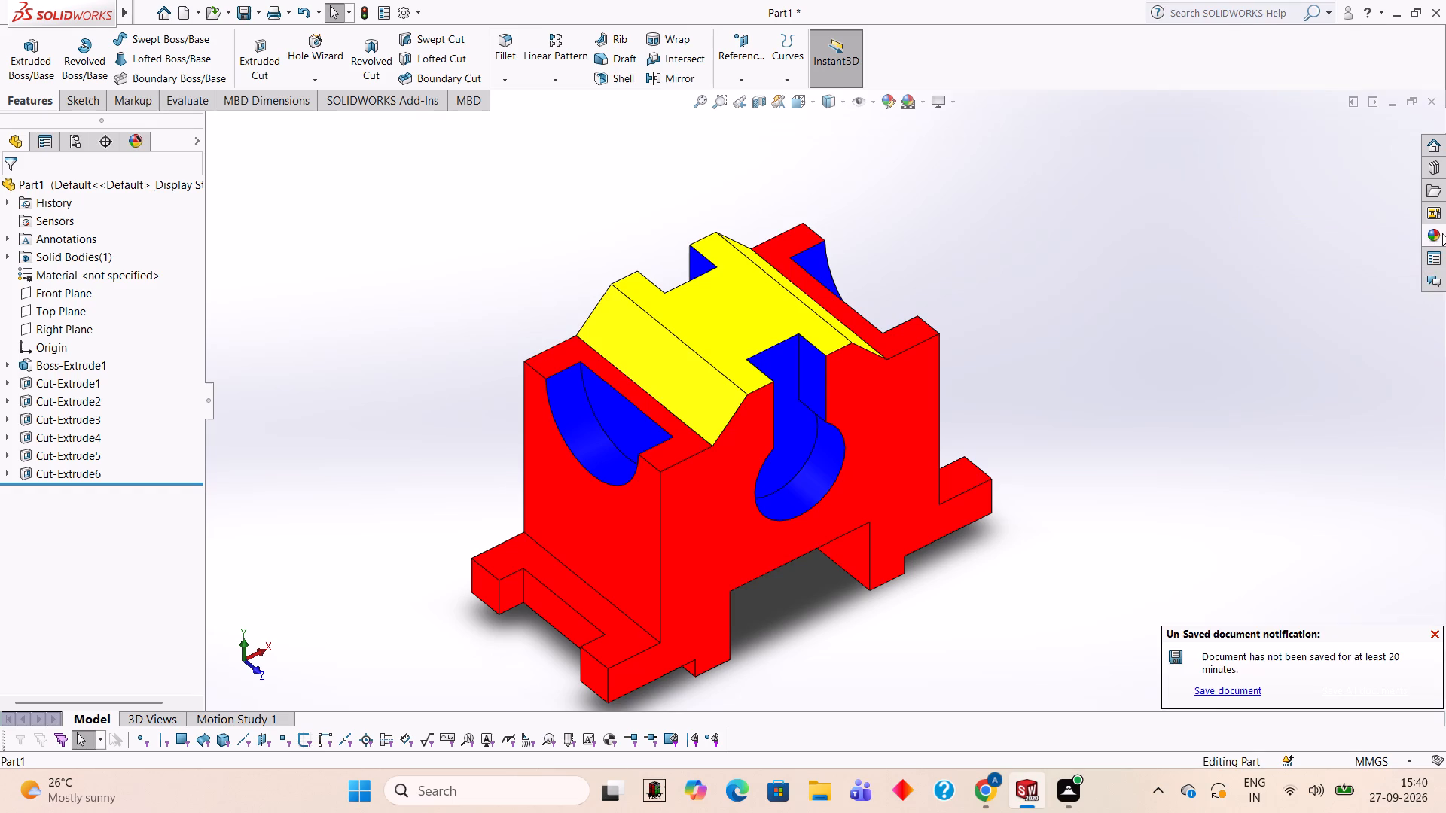
scroll(1295, 551, "down", 3)
left_click_drag(1281, 419, 606, 654)
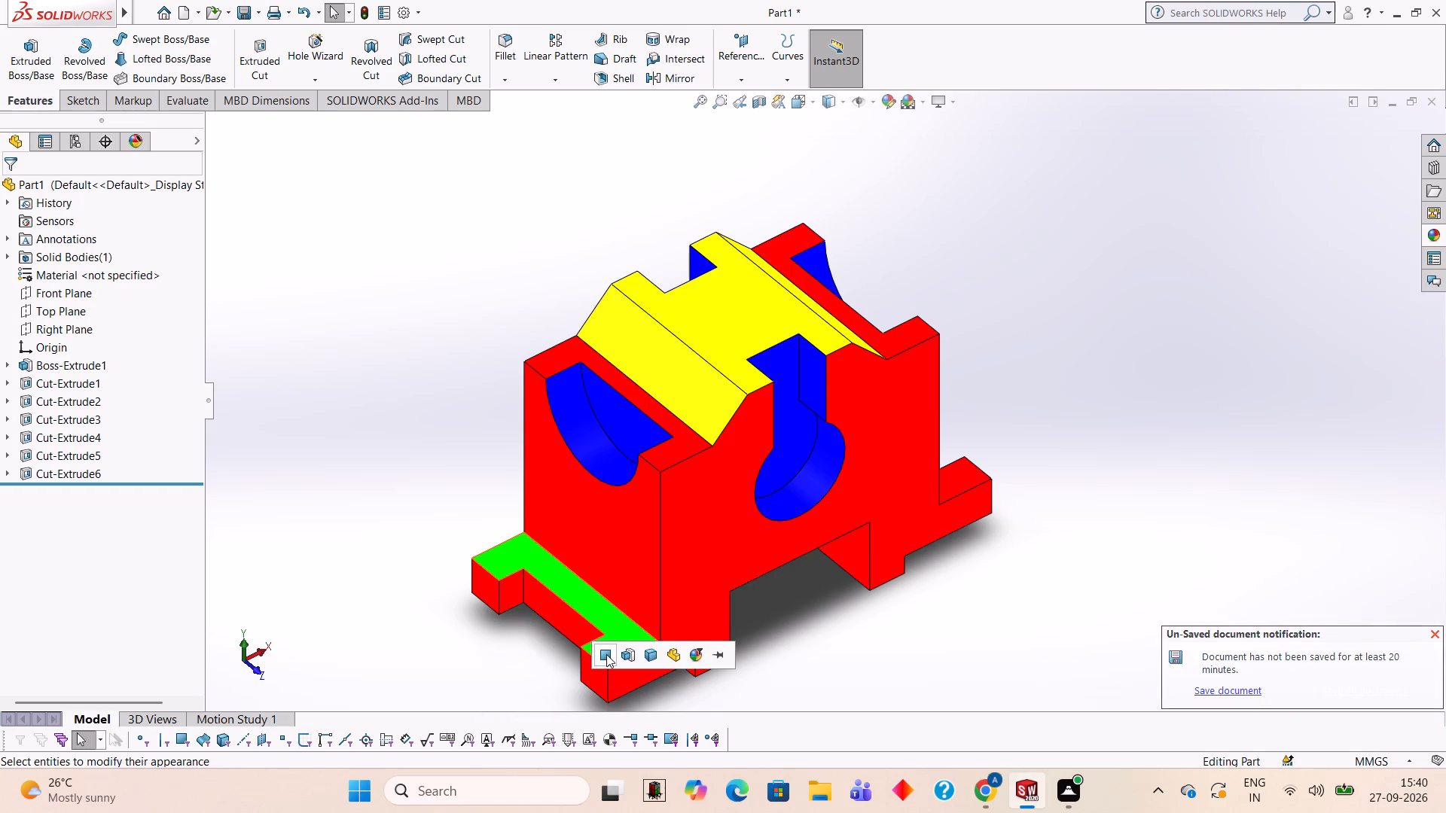
left_click(598, 650)
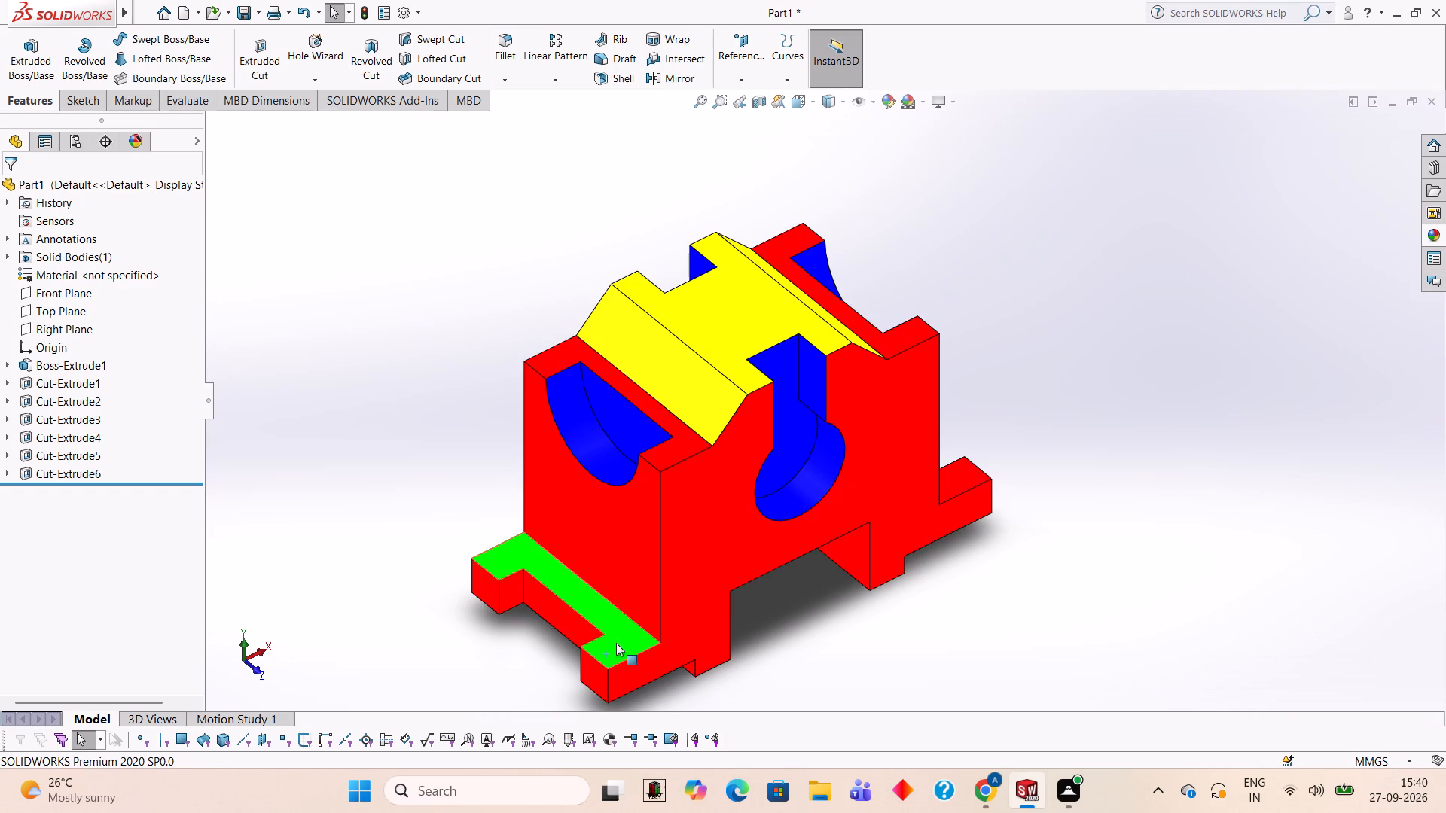
middle_click_drag(1203, 474, 1059, 479)
scroll(1069, 483, "down", 1)
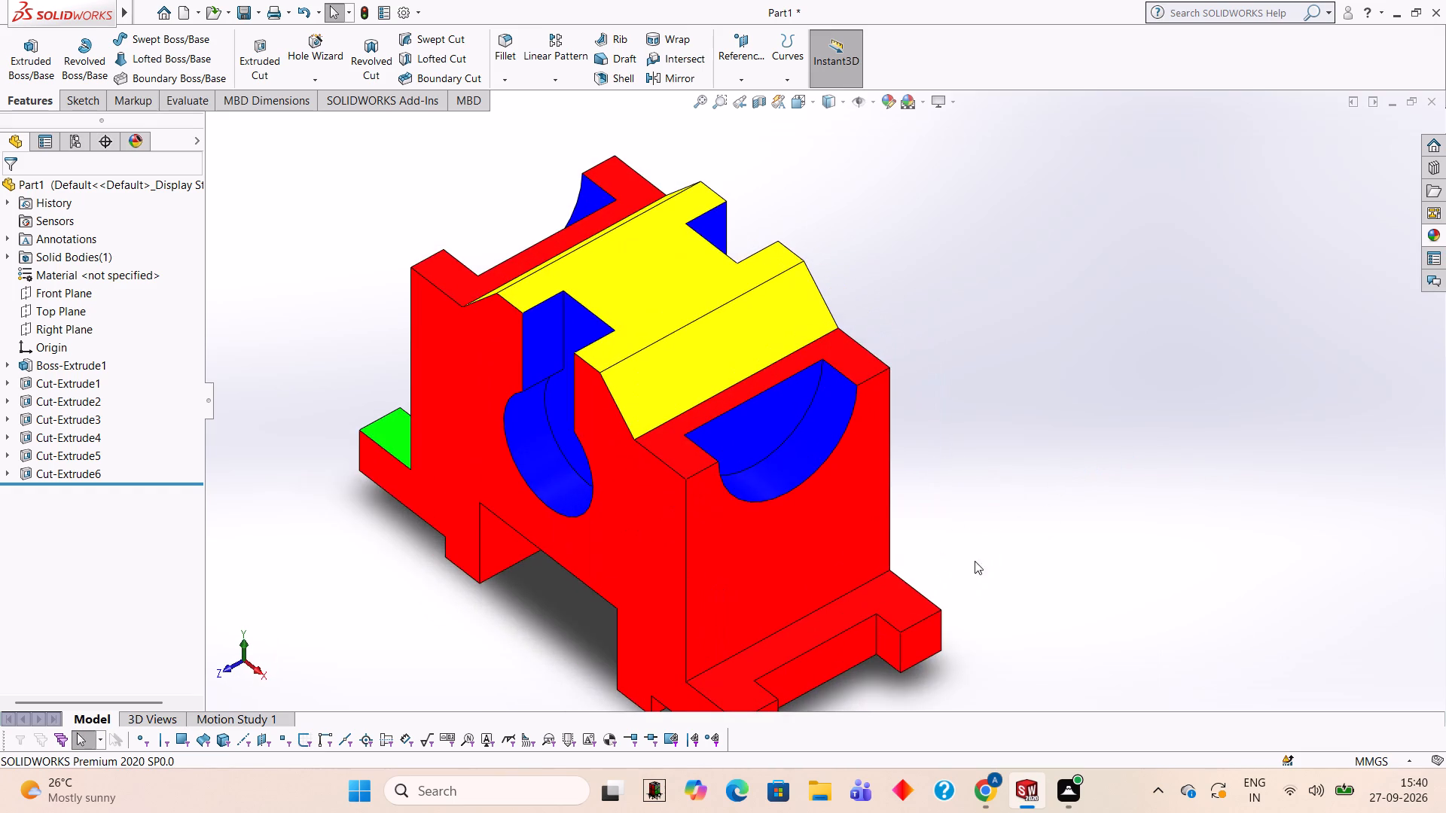
Apply the Green LED appearance to the top face of the part's right foot.
middle_click_drag(923, 595, 961, 599)
scroll(948, 580, "up", 3)
middle_click_drag(859, 685, 835, 674)
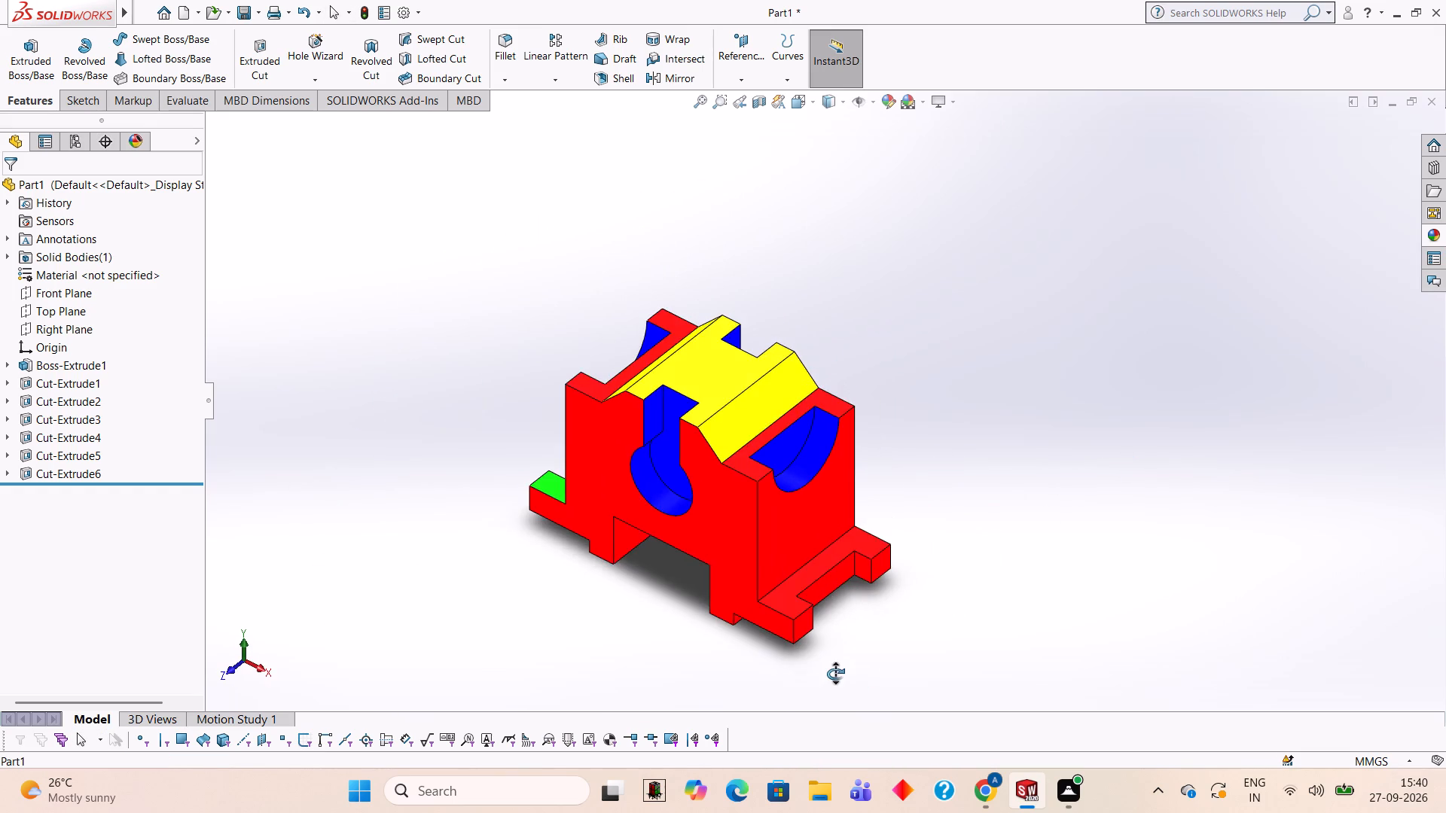
middle_click_drag(835, 674, 840, 693)
scroll(904, 582, "down", 1)
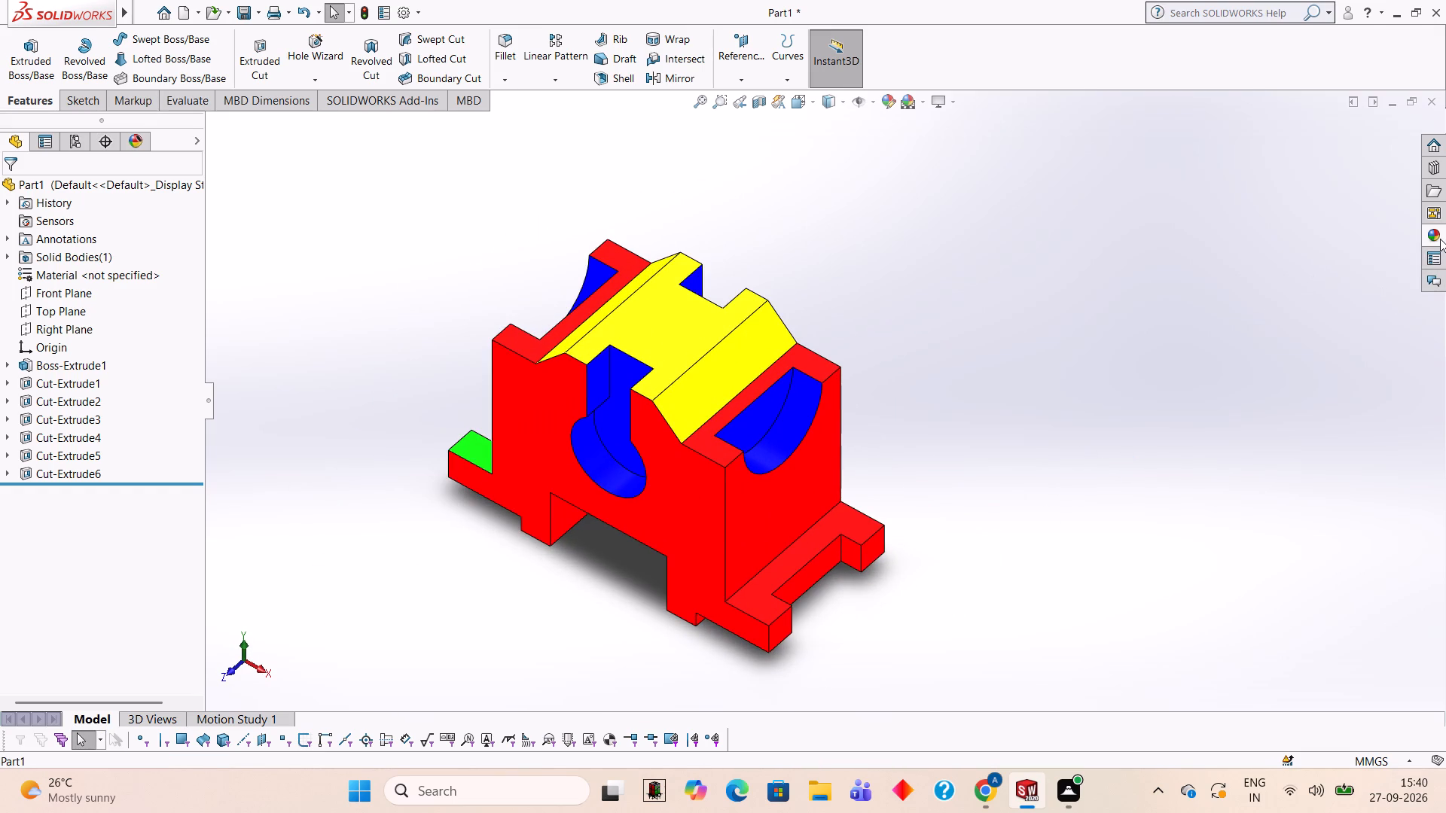
left_click(1440, 238)
left_click_drag(1281, 412, 789, 589)
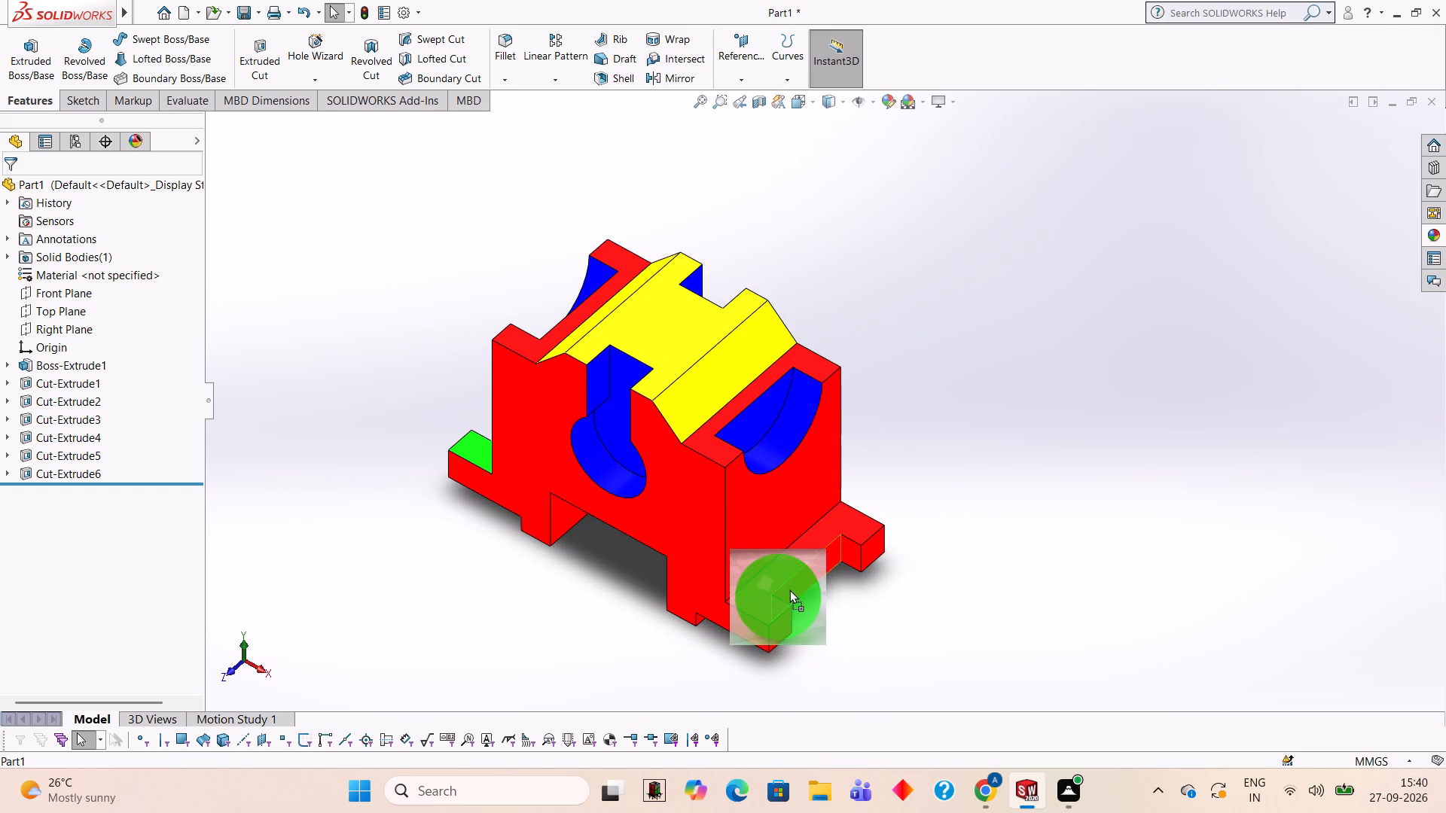
left_click_drag(789, 589, 774, 582)
left_click(774, 582)
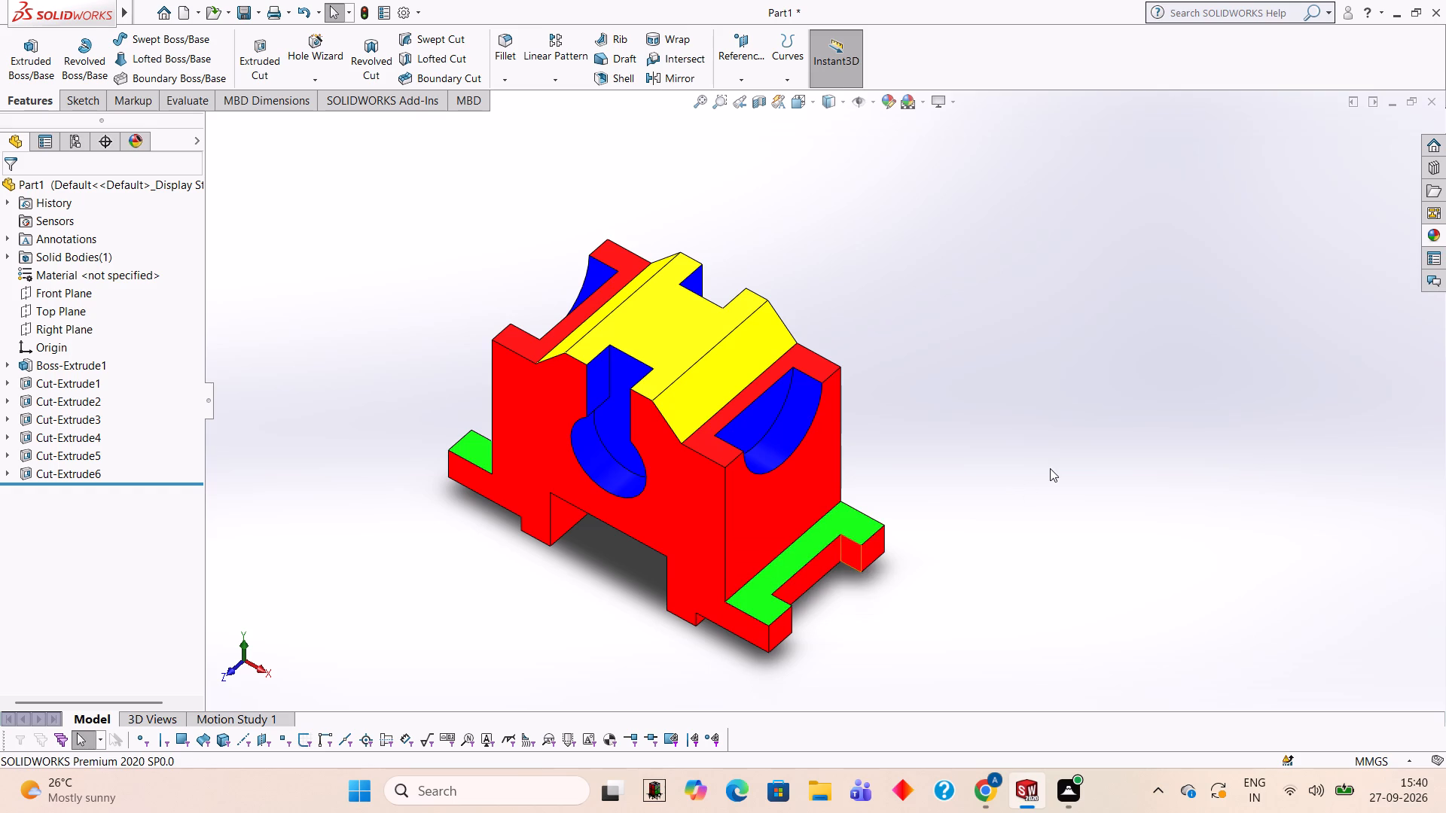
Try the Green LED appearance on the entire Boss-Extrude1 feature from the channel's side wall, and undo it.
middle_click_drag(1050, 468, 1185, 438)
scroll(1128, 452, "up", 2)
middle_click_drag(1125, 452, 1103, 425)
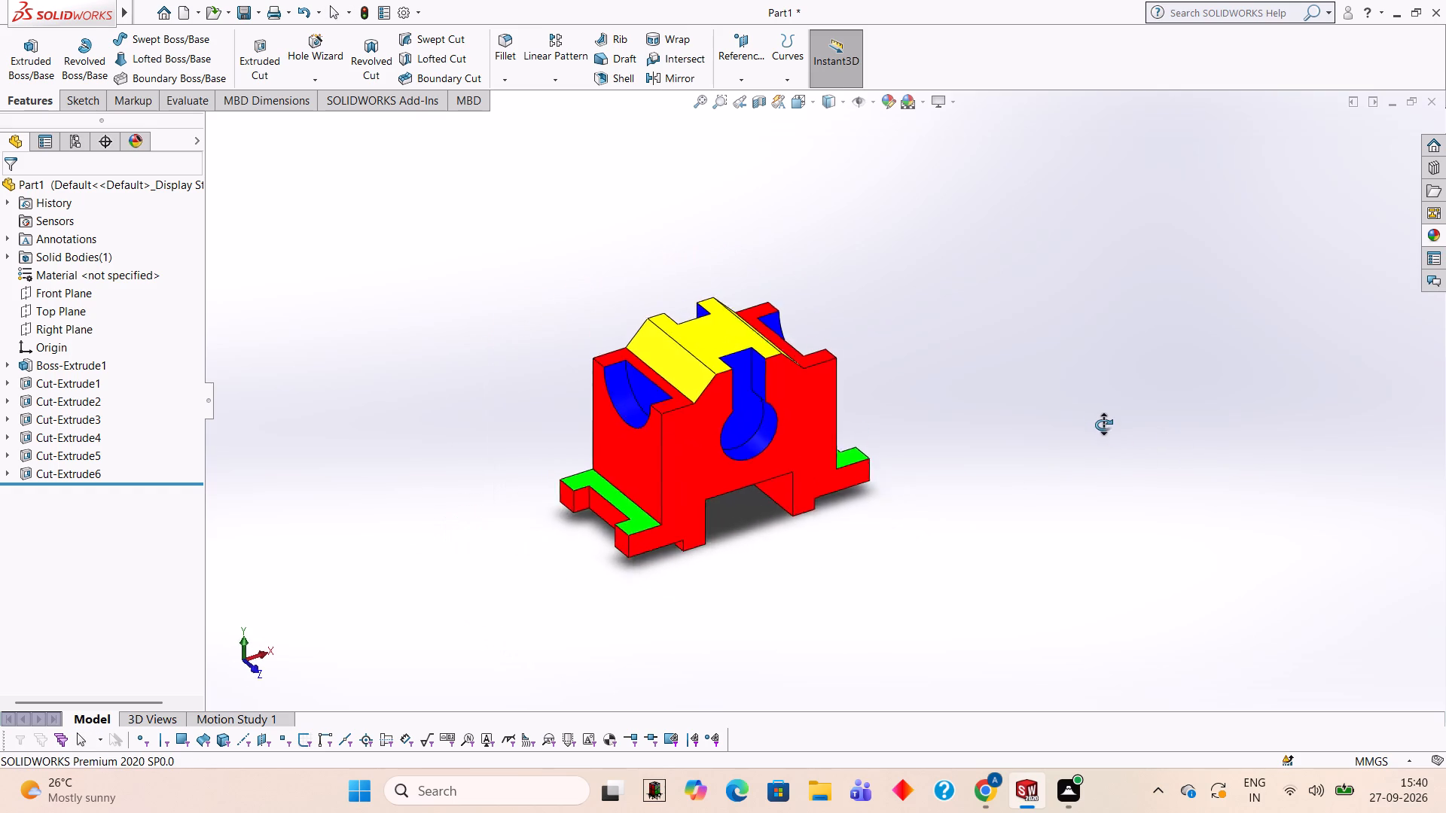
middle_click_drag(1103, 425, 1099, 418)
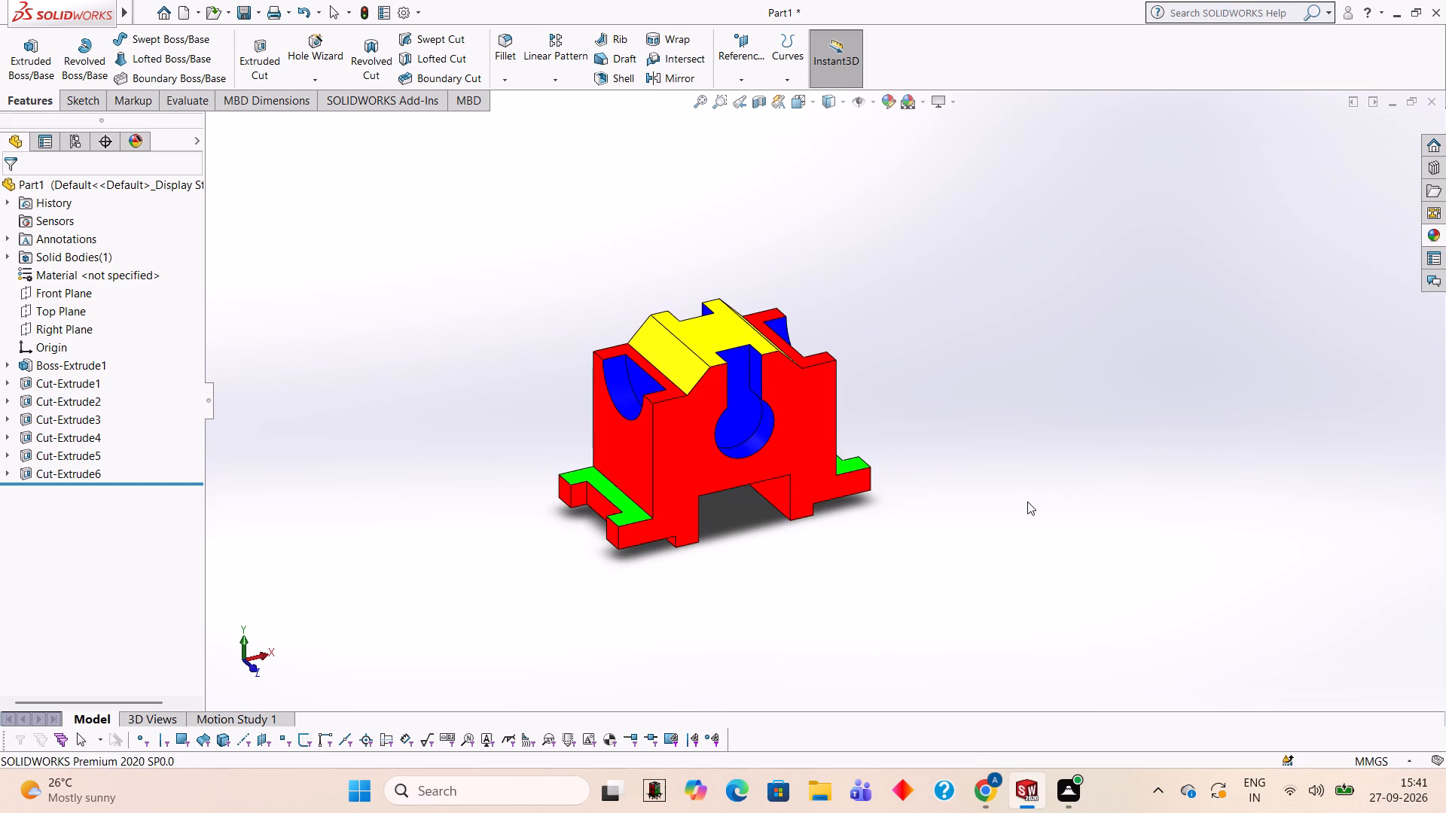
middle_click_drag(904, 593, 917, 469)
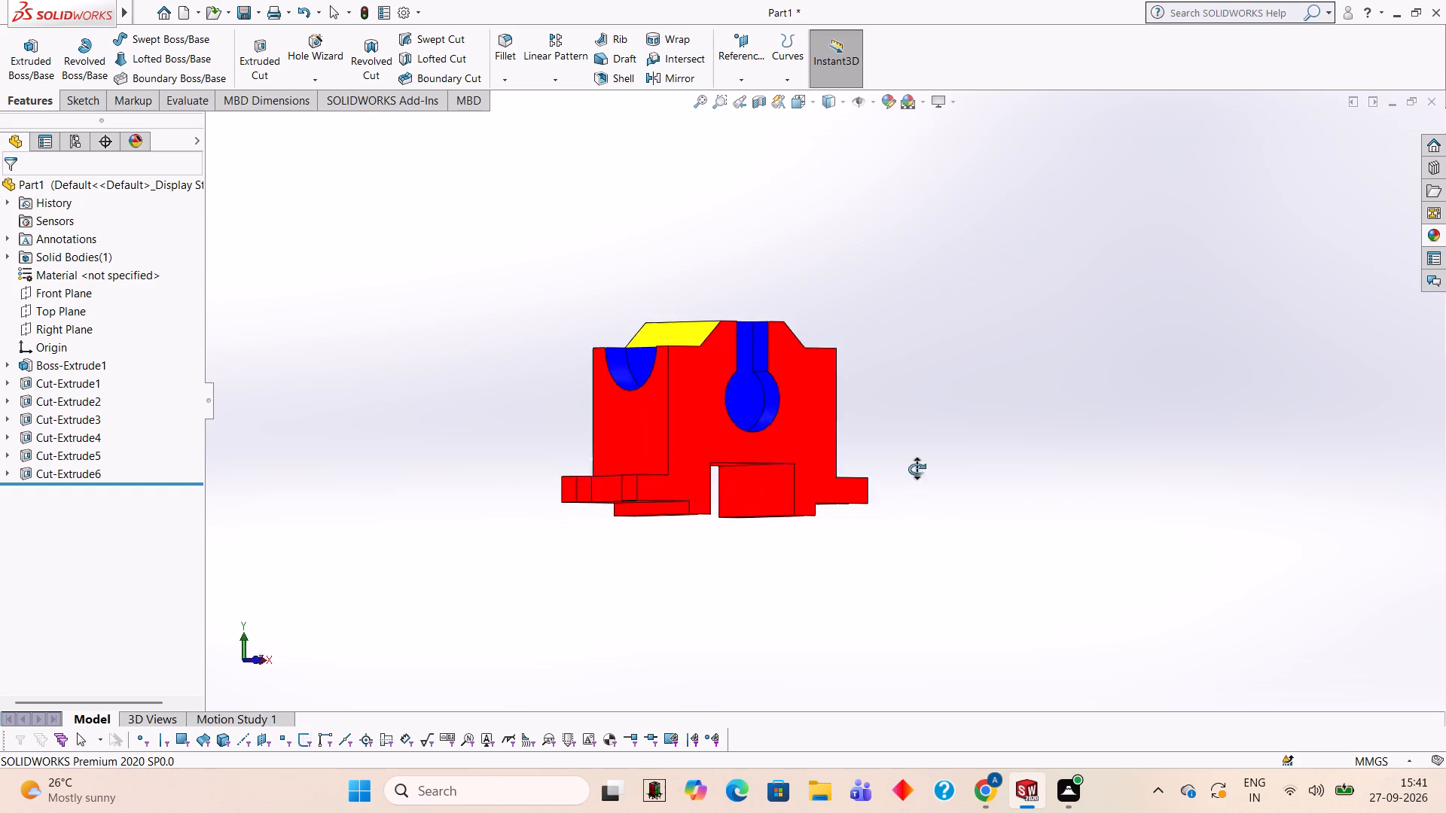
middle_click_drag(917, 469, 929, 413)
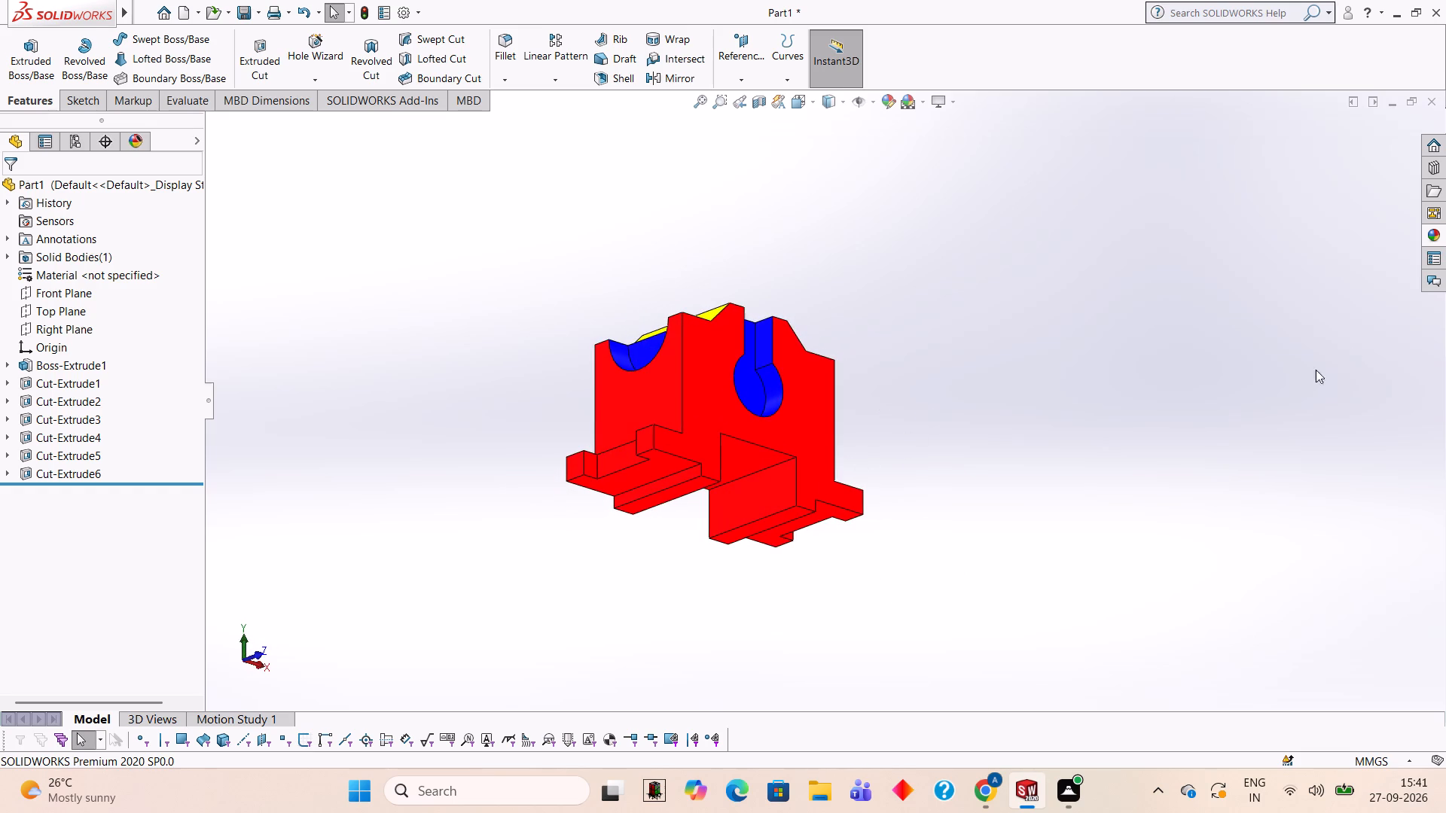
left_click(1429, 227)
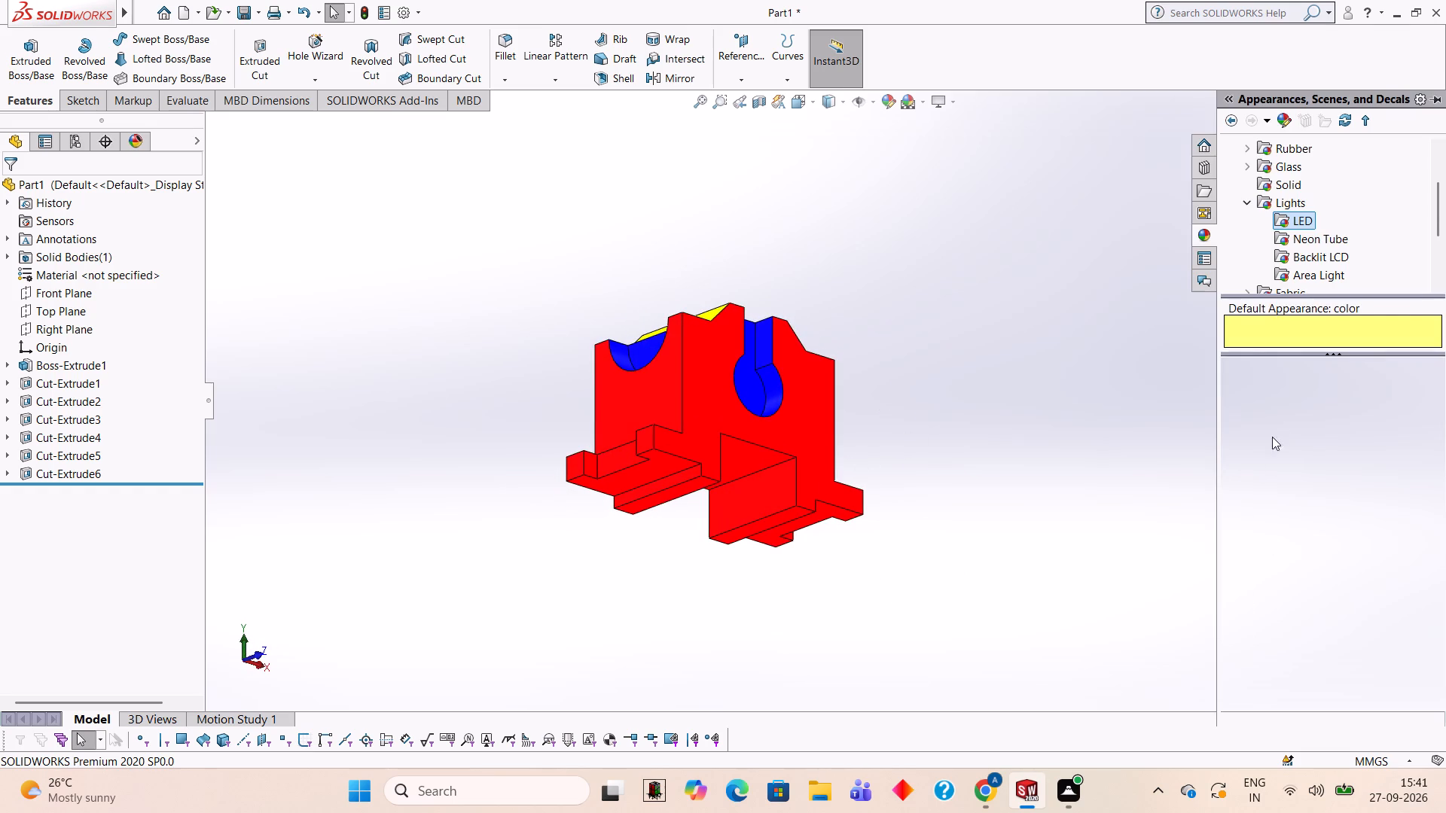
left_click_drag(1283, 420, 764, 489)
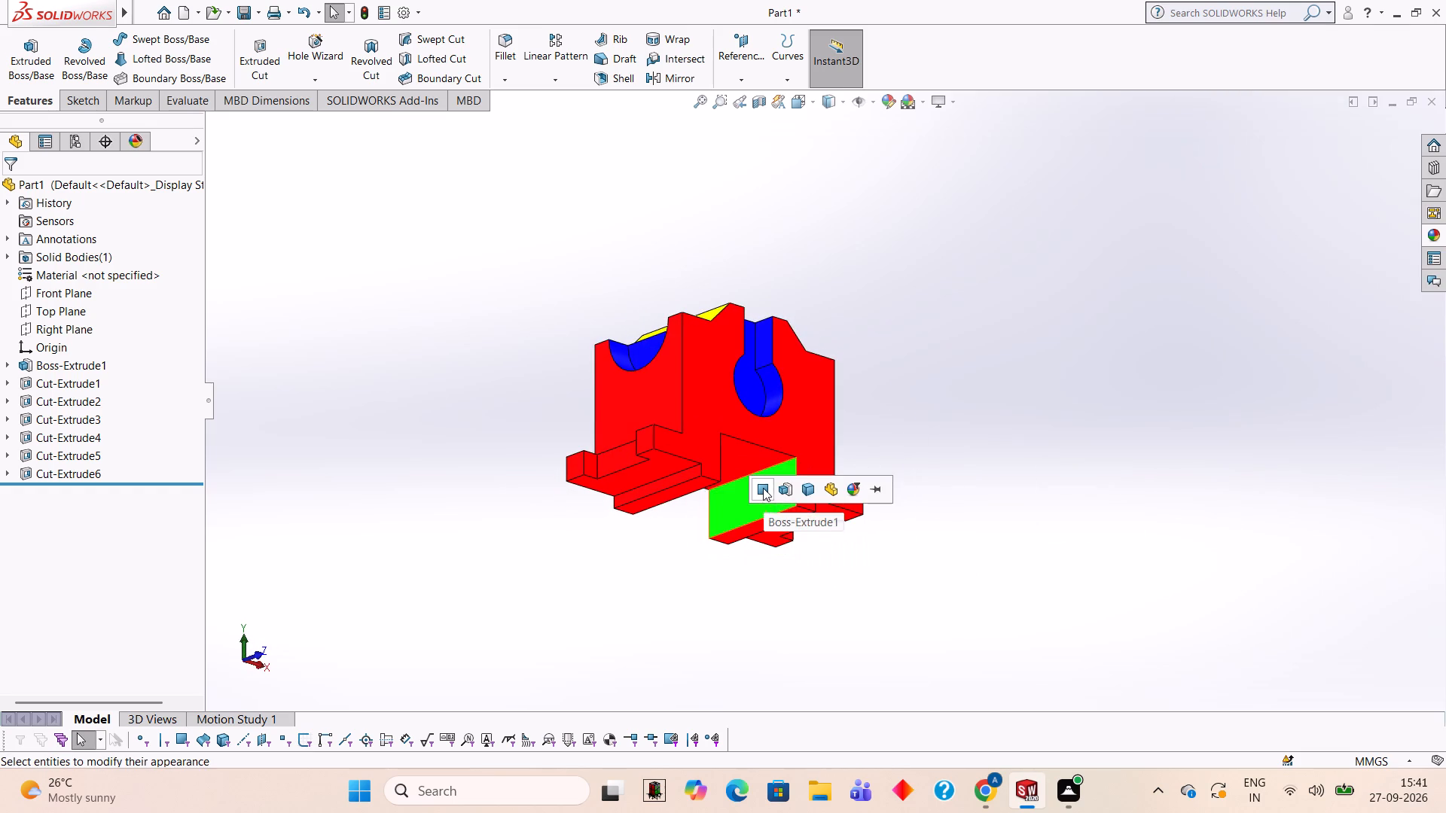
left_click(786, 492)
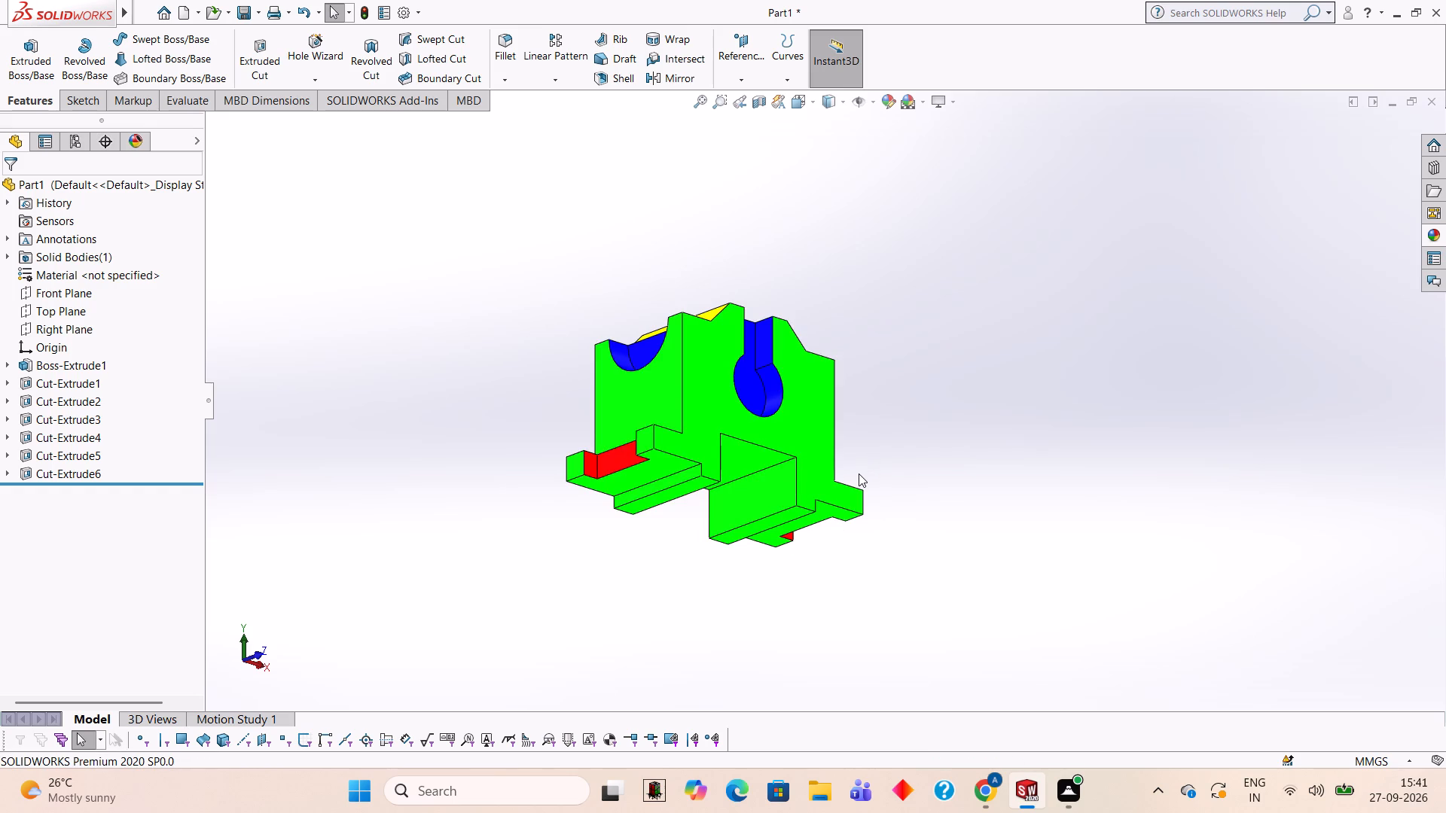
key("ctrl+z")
Apply the Green LED appearance to the ceiling face of the channel between the feet on the underside.
scroll(691, 531, "down", 2)
middle_click_drag(678, 534, 715, 380)
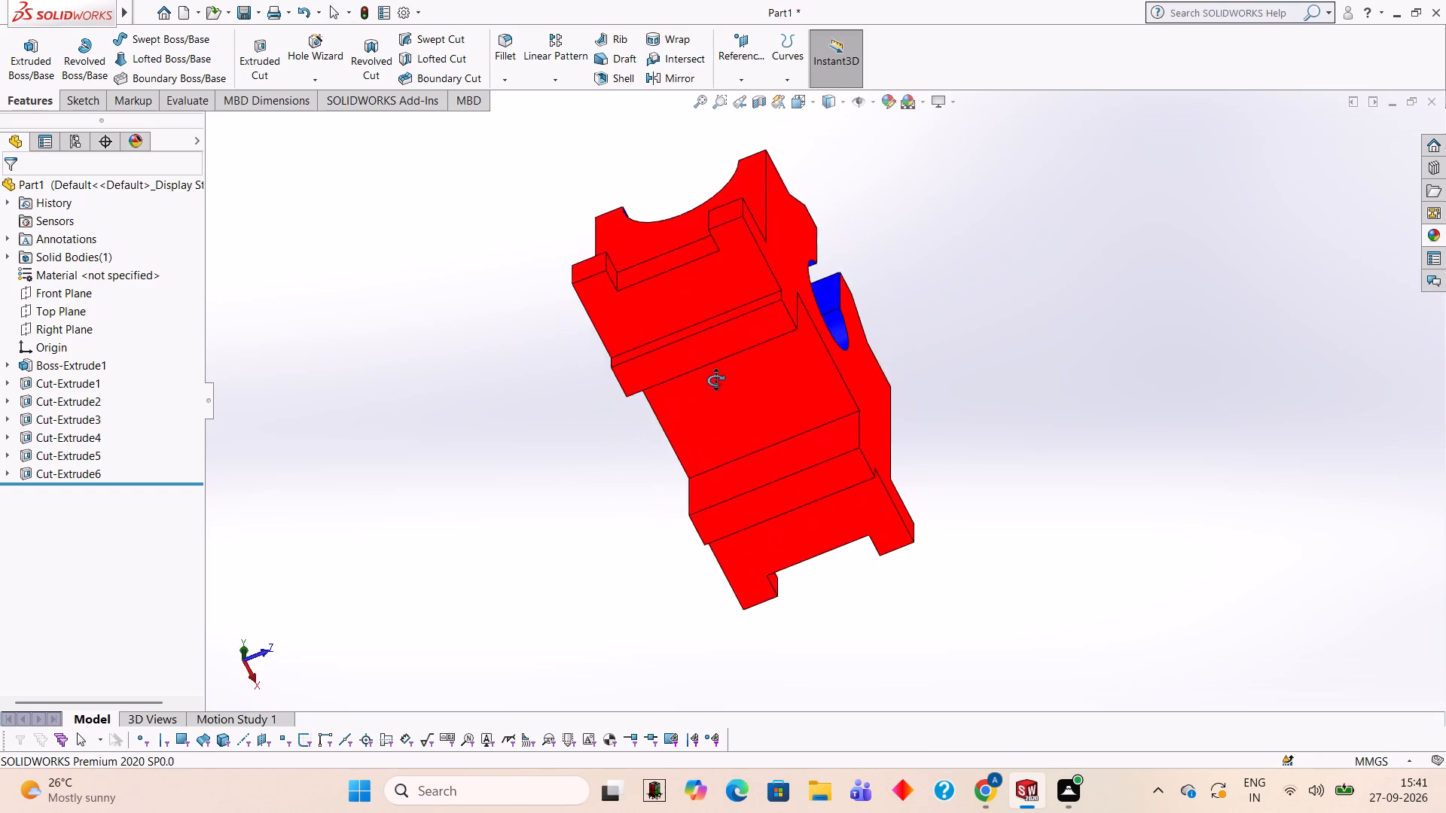
middle_click_drag(715, 380, 708, 381)
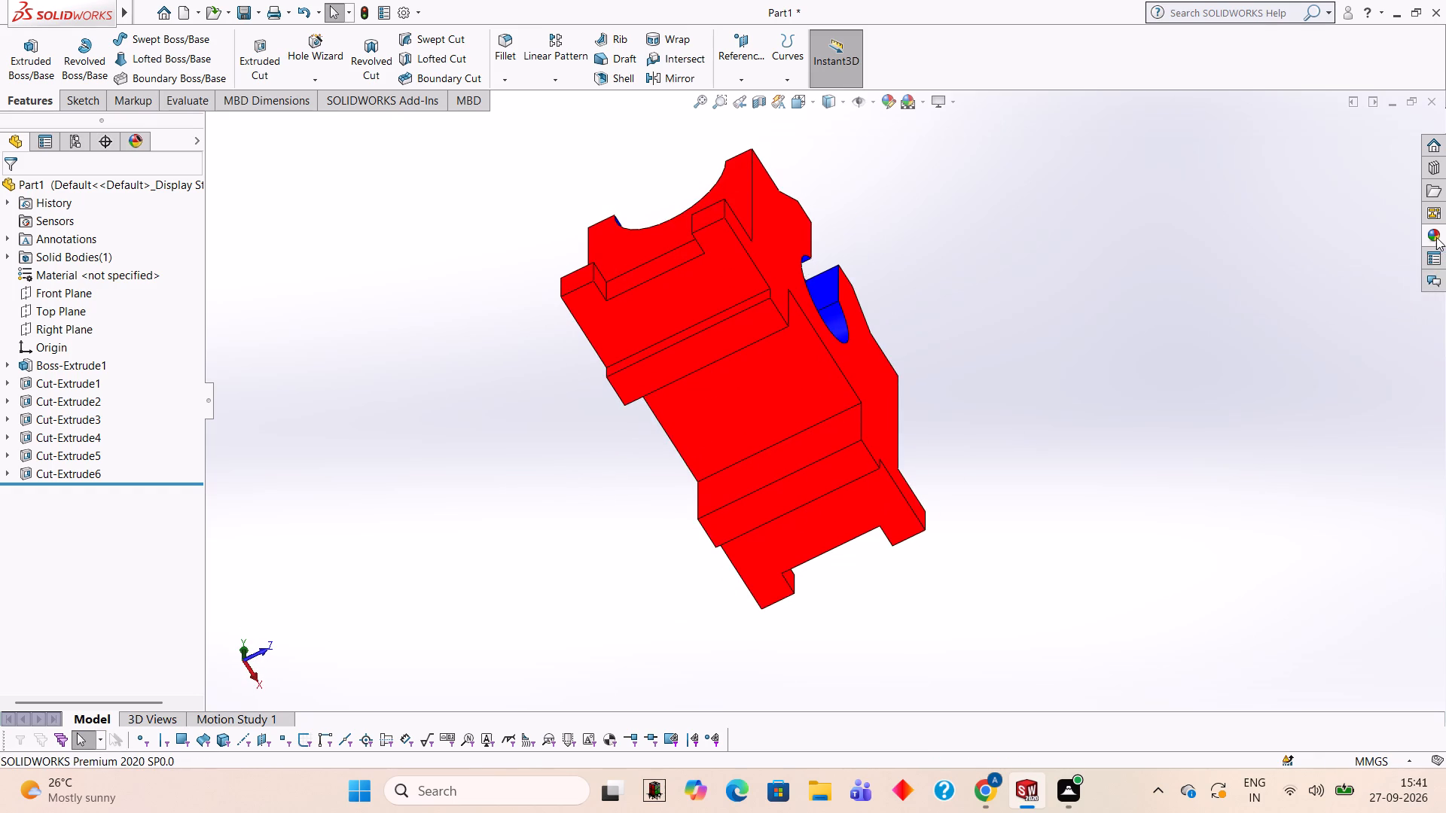
left_click(1434, 237)
left_click_drag(1291, 421, 784, 424)
left_click(764, 424)
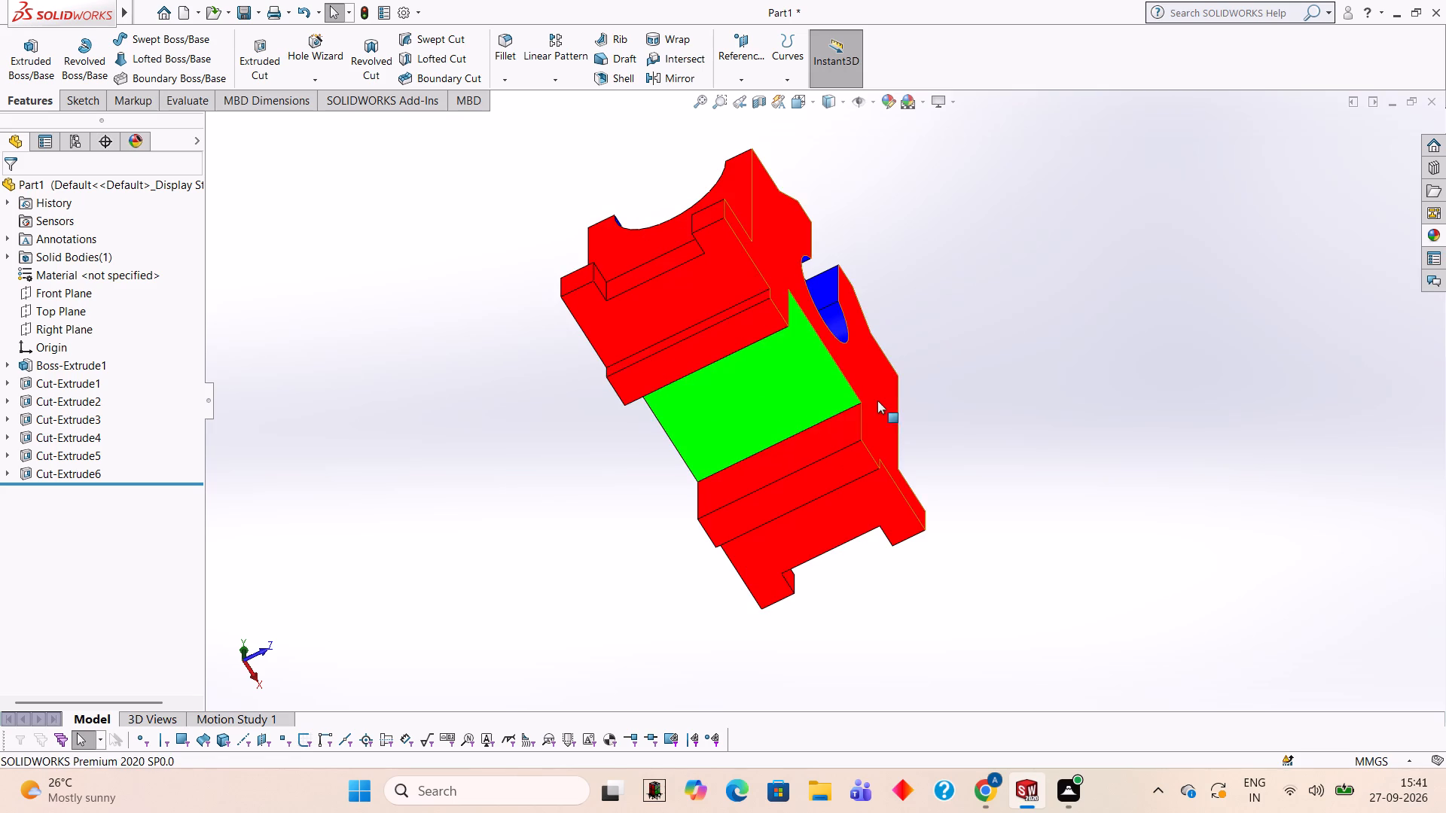
Apply the Green LED appearance to the bottom channel's inner side wall on the right foot.
middle_click_drag(875, 412, 877, 536)
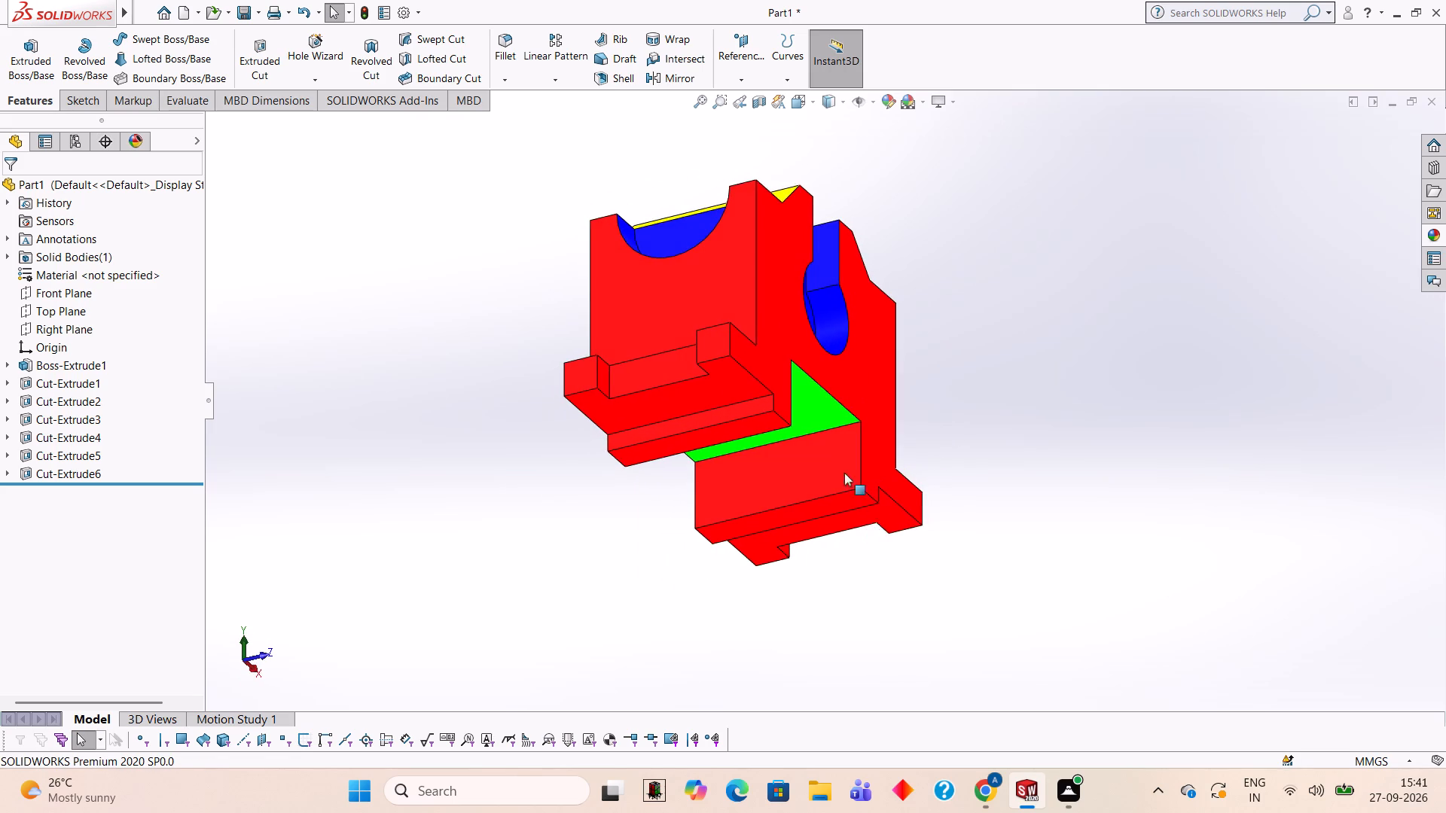
scroll(822, 453, "down", 2)
left_click(1445, 230)
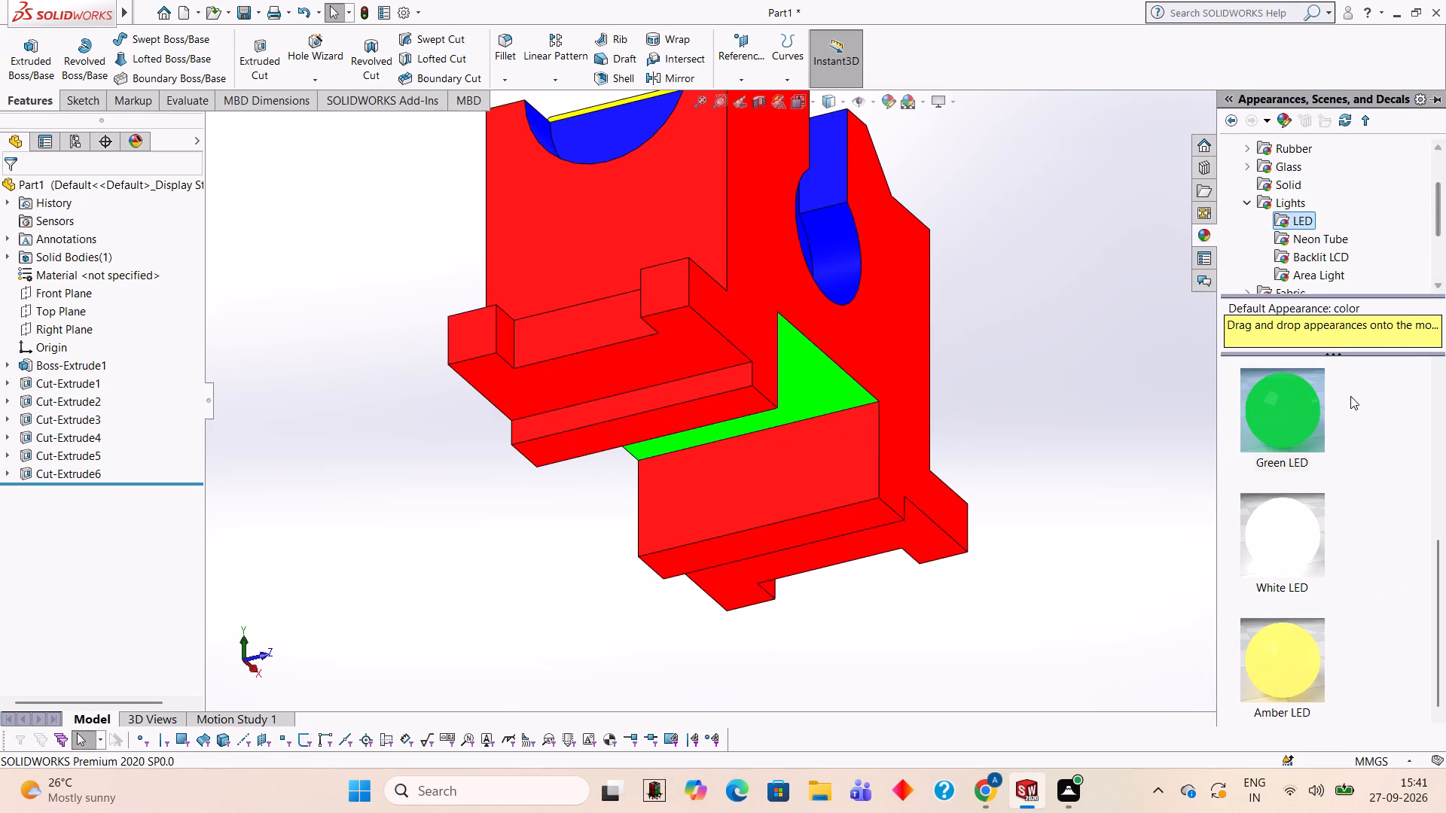
left_click_drag(1272, 425, 837, 477)
left_click(837, 477)
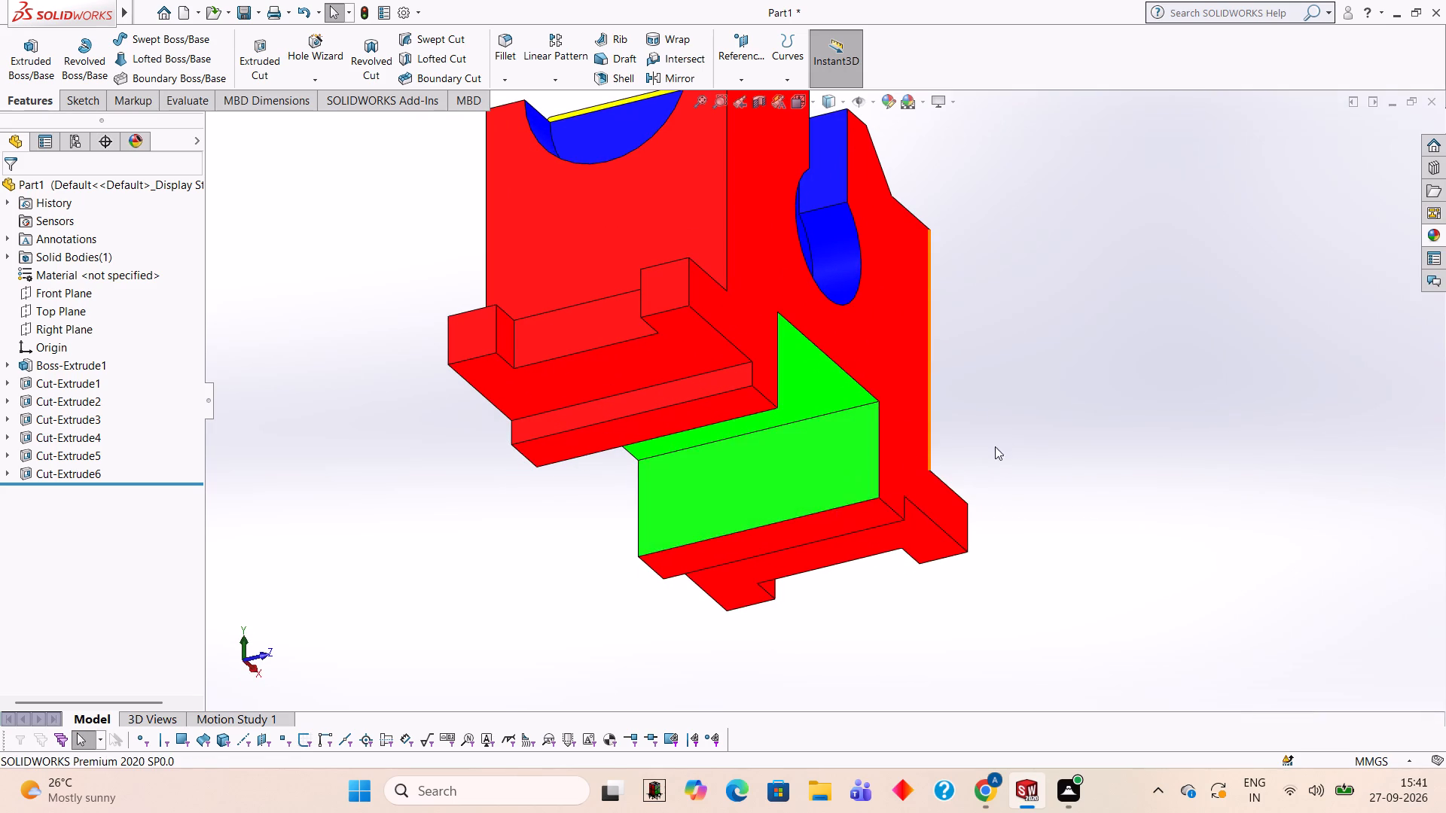
Apply the Green LED appearance to the bottom channel's opposite inner side wall, on the left foot.
middle_click_drag(1049, 443, 856, 540)
scroll(837, 505, "down", 2)
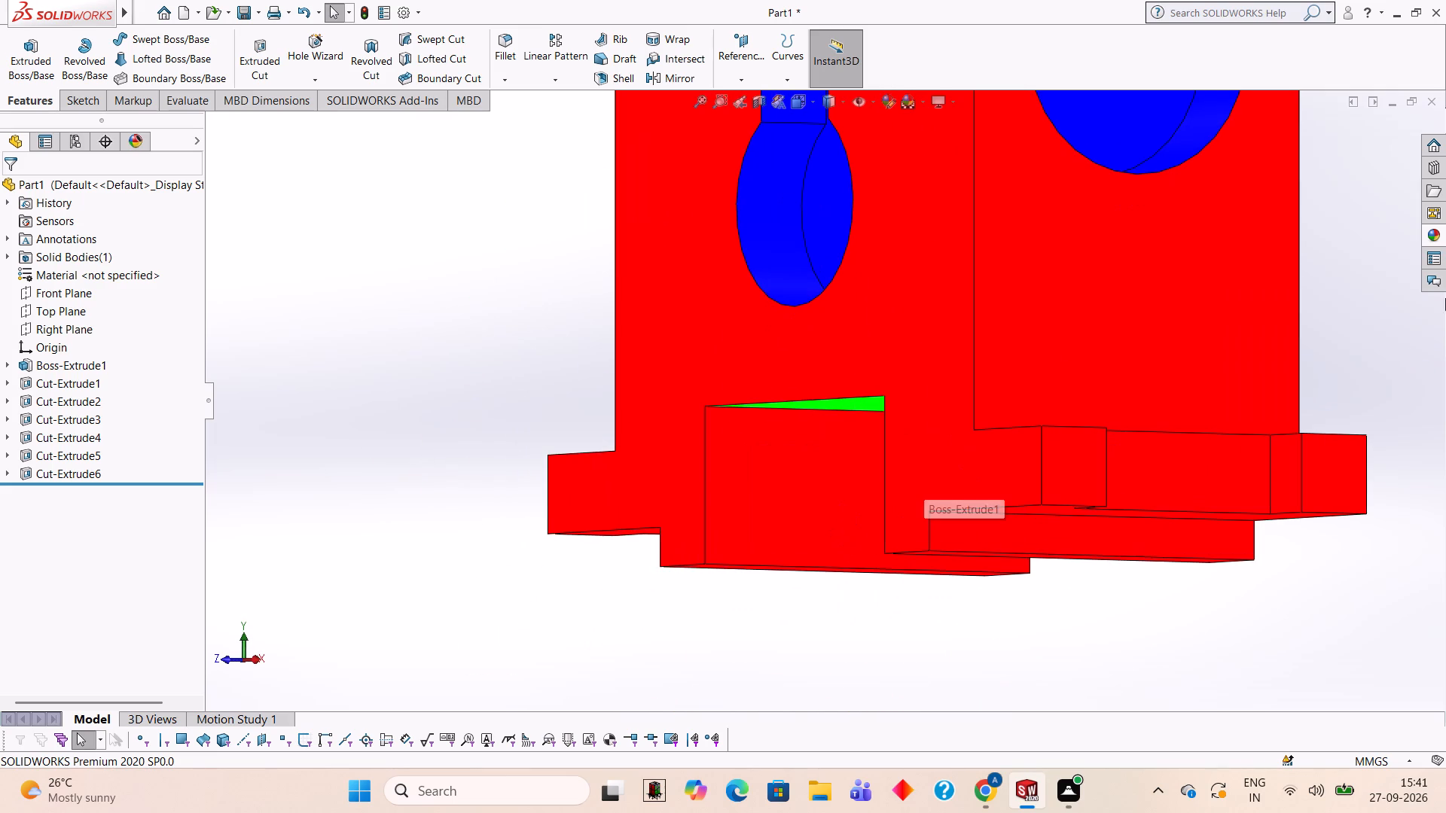
left_click(1442, 242)
left_click_drag(1286, 398, 1038, 477)
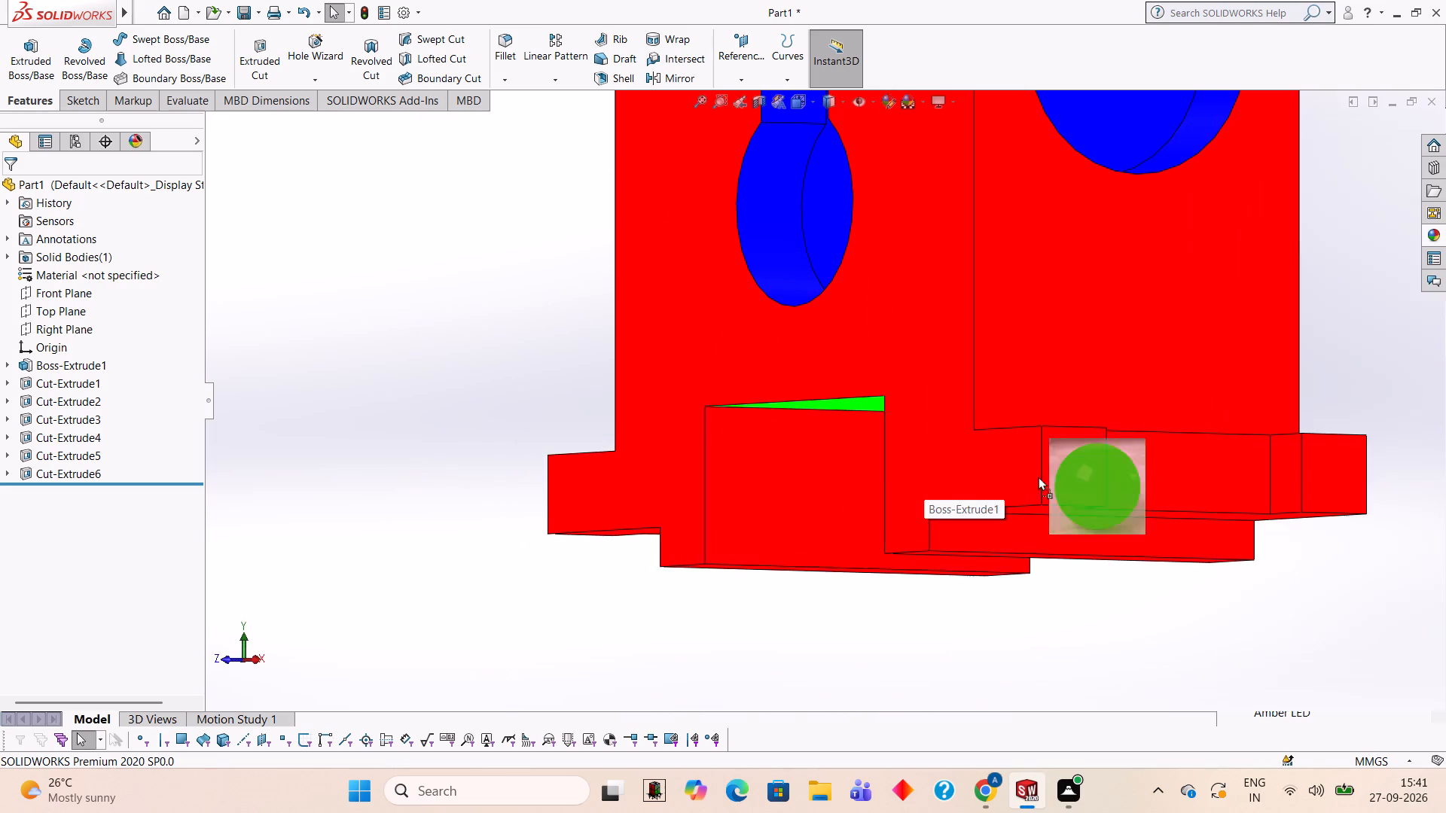
left_click_drag(1038, 477, 795, 481)
left_click(792, 481)
Examine the coloured part from several angles, checking the face colours on the top, feet, cuts and bottom channel.
scroll(792, 481, "up", 3)
middle_click_drag(796, 482, 903, 526)
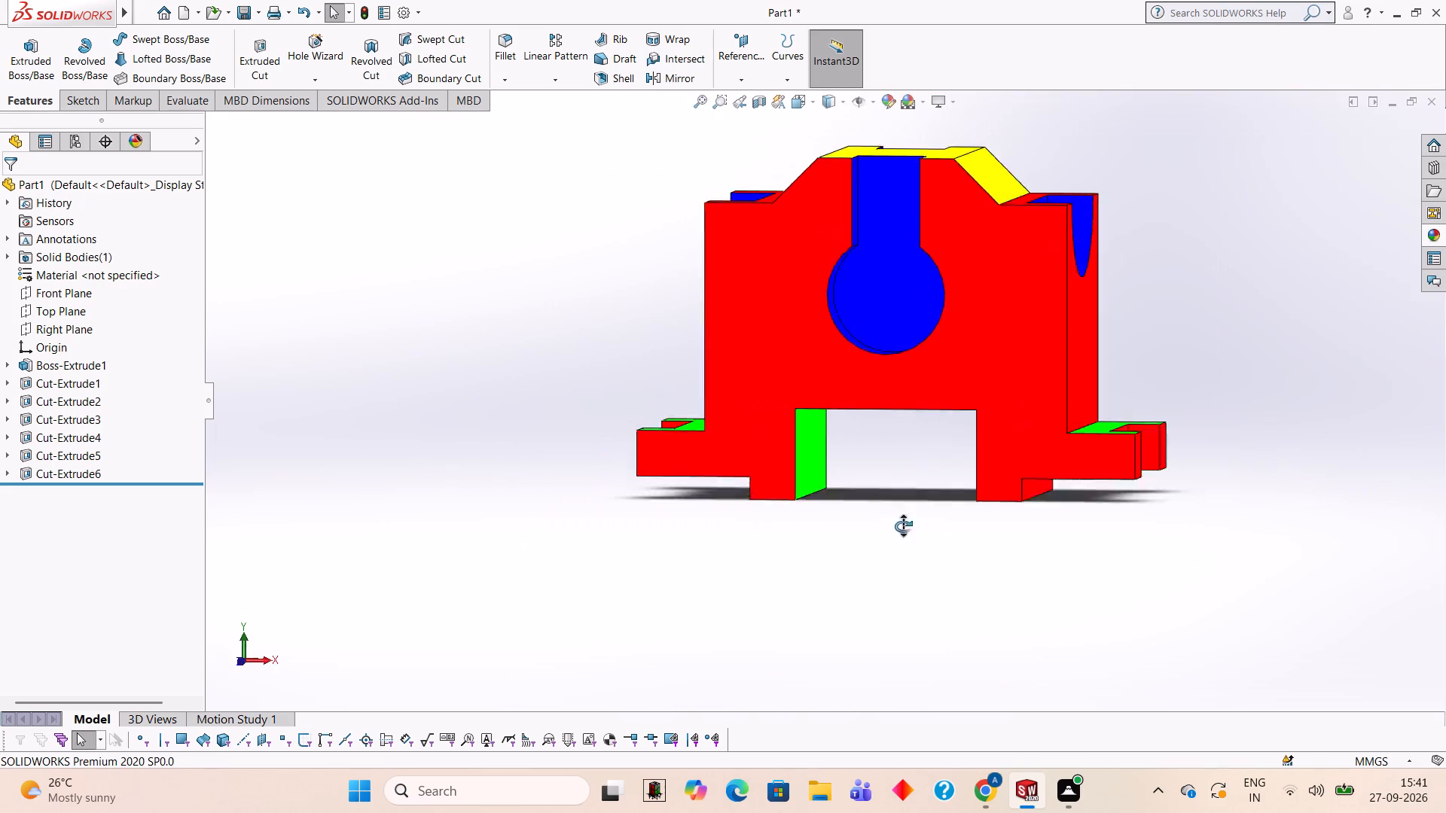
middle_click_drag(903, 526, 968, 587)
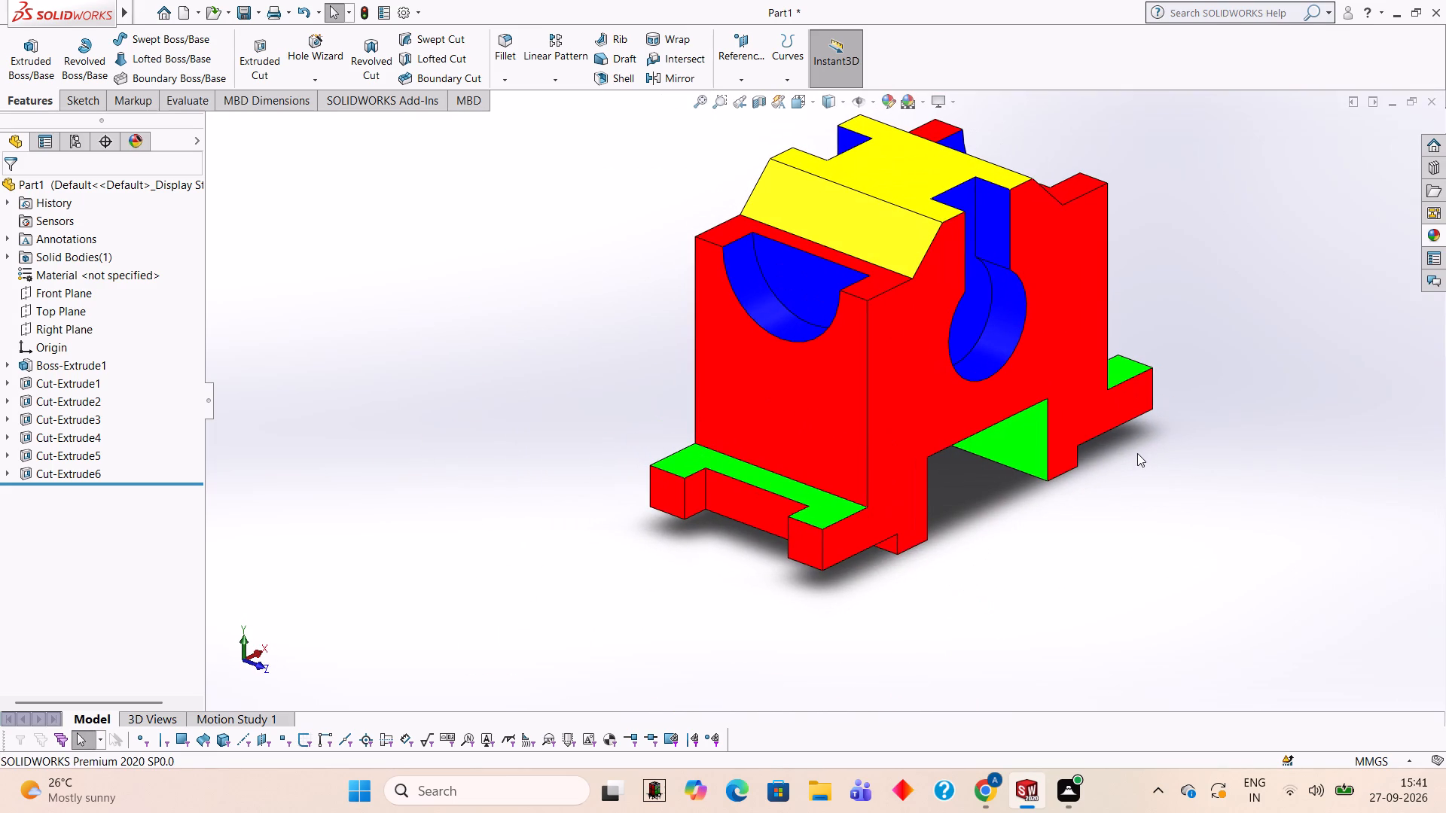
scroll(1115, 228, "up", 1)
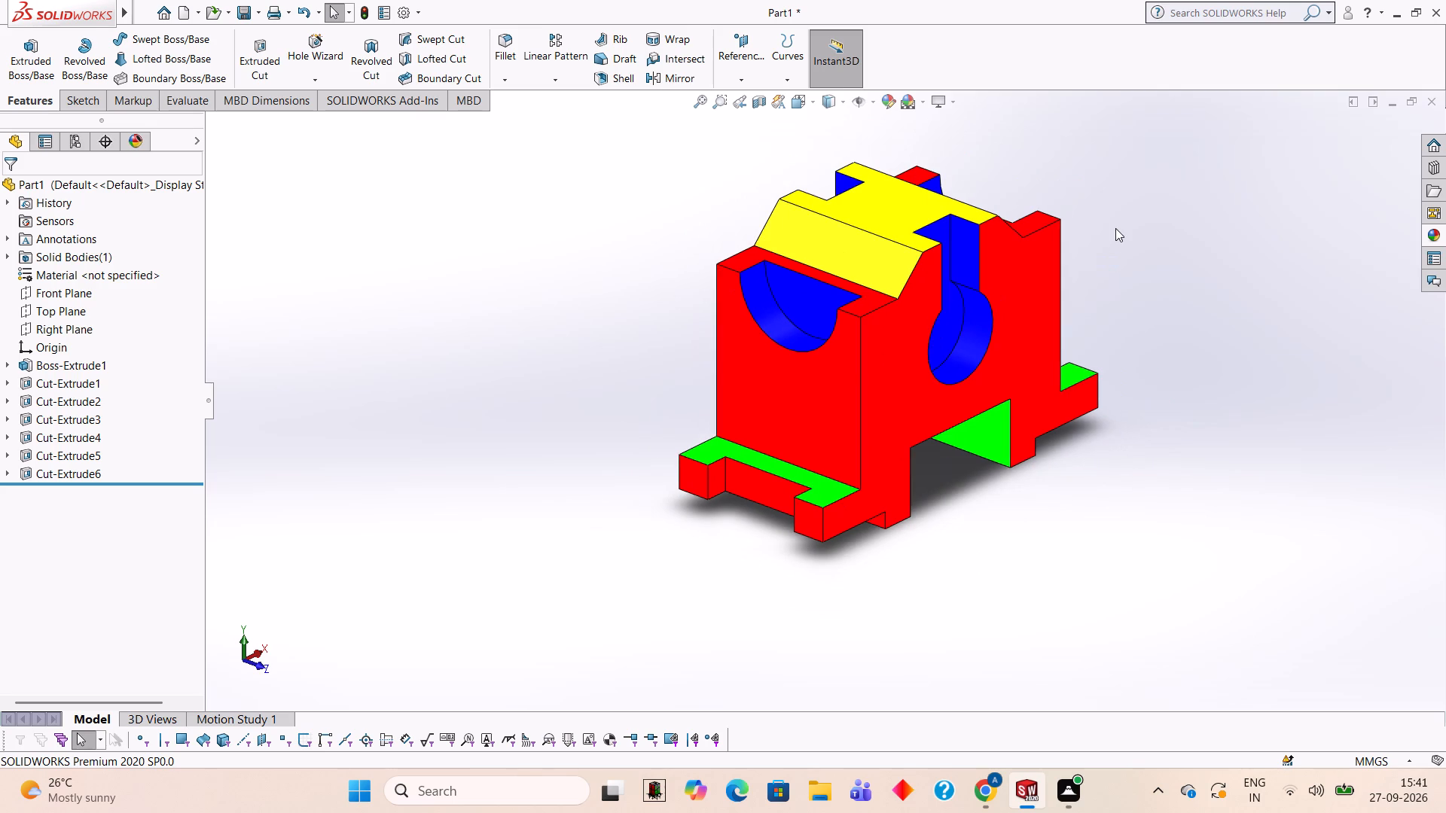
middle_click_drag(1121, 218, 1106, 273)
scroll(1175, 334, "up", 1)
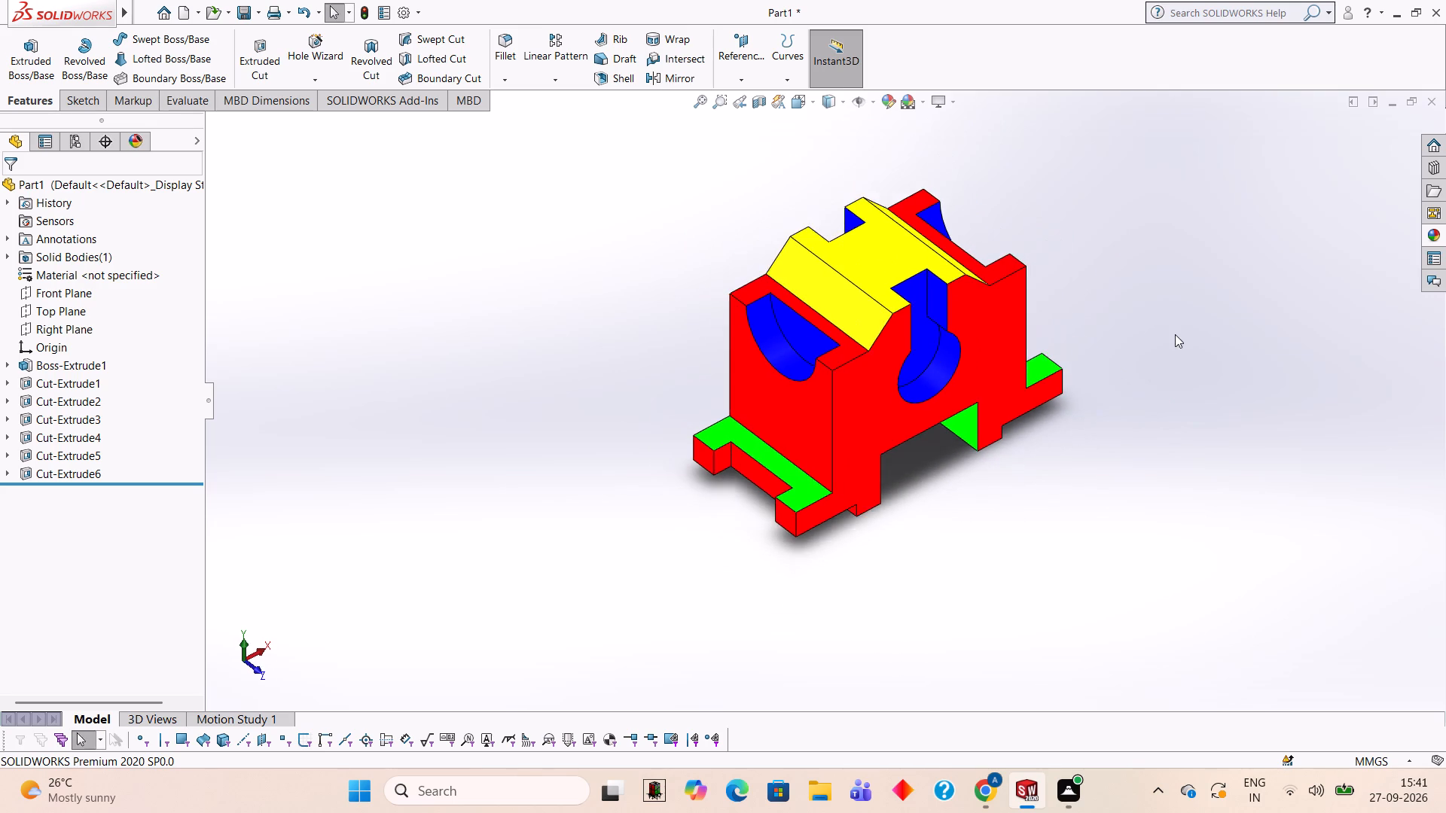
middle_click_drag(1175, 331, 1167, 266)
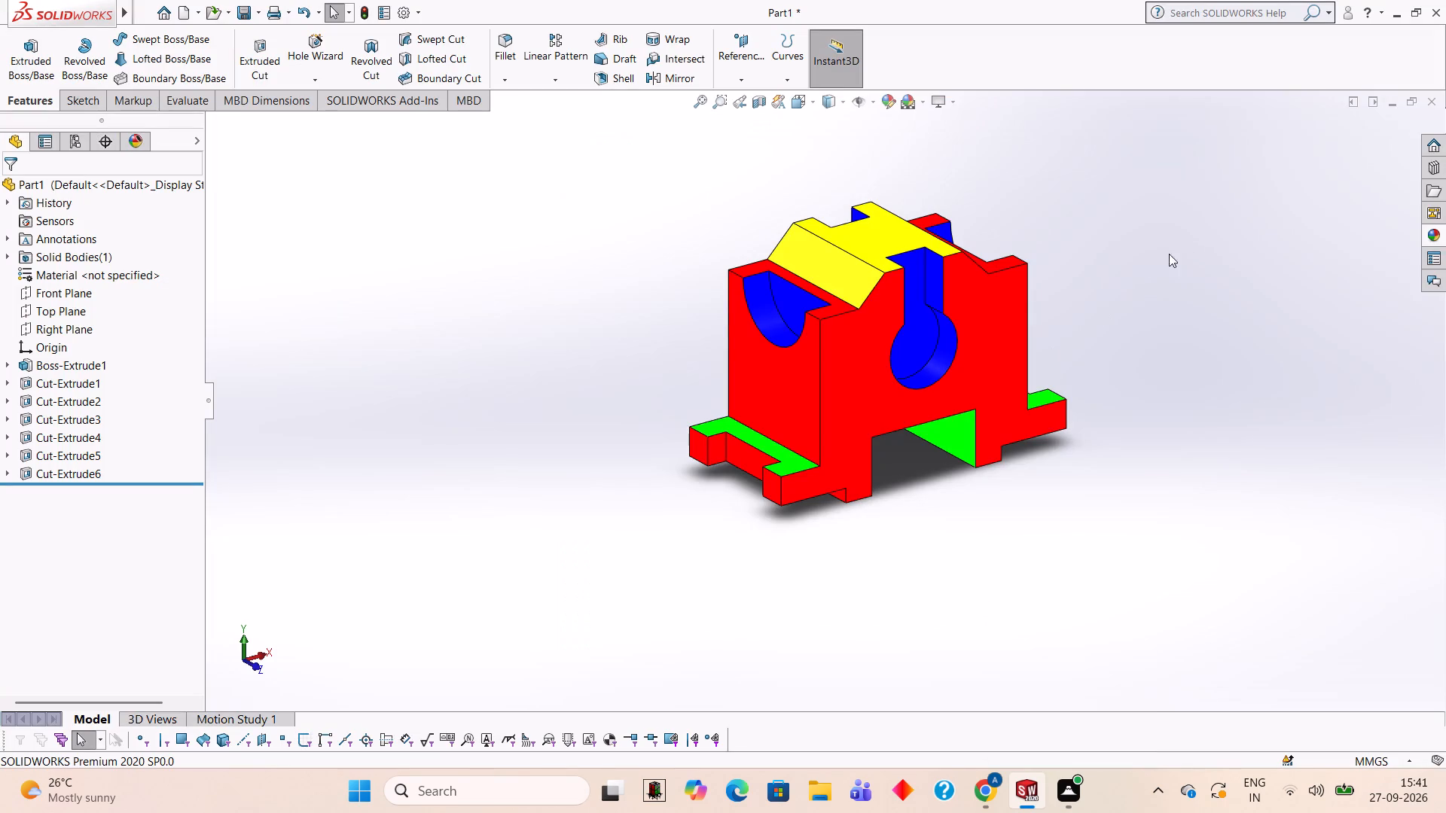
scroll(1111, 216, "up", 2)
scroll(1253, 227, "down", 2)
scroll(1081, 283, "up", 2)
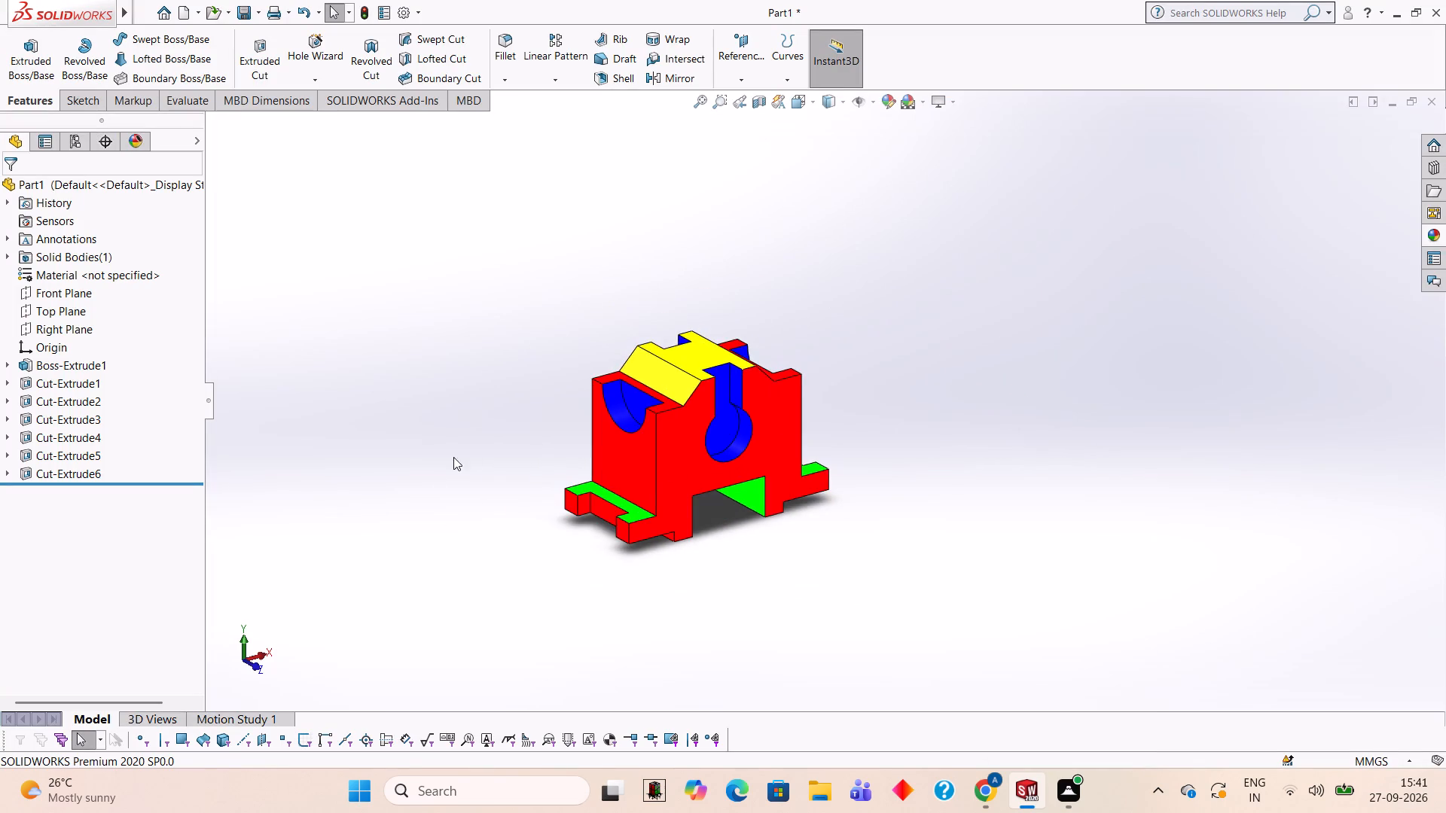
scroll(444, 473, "down", 1)
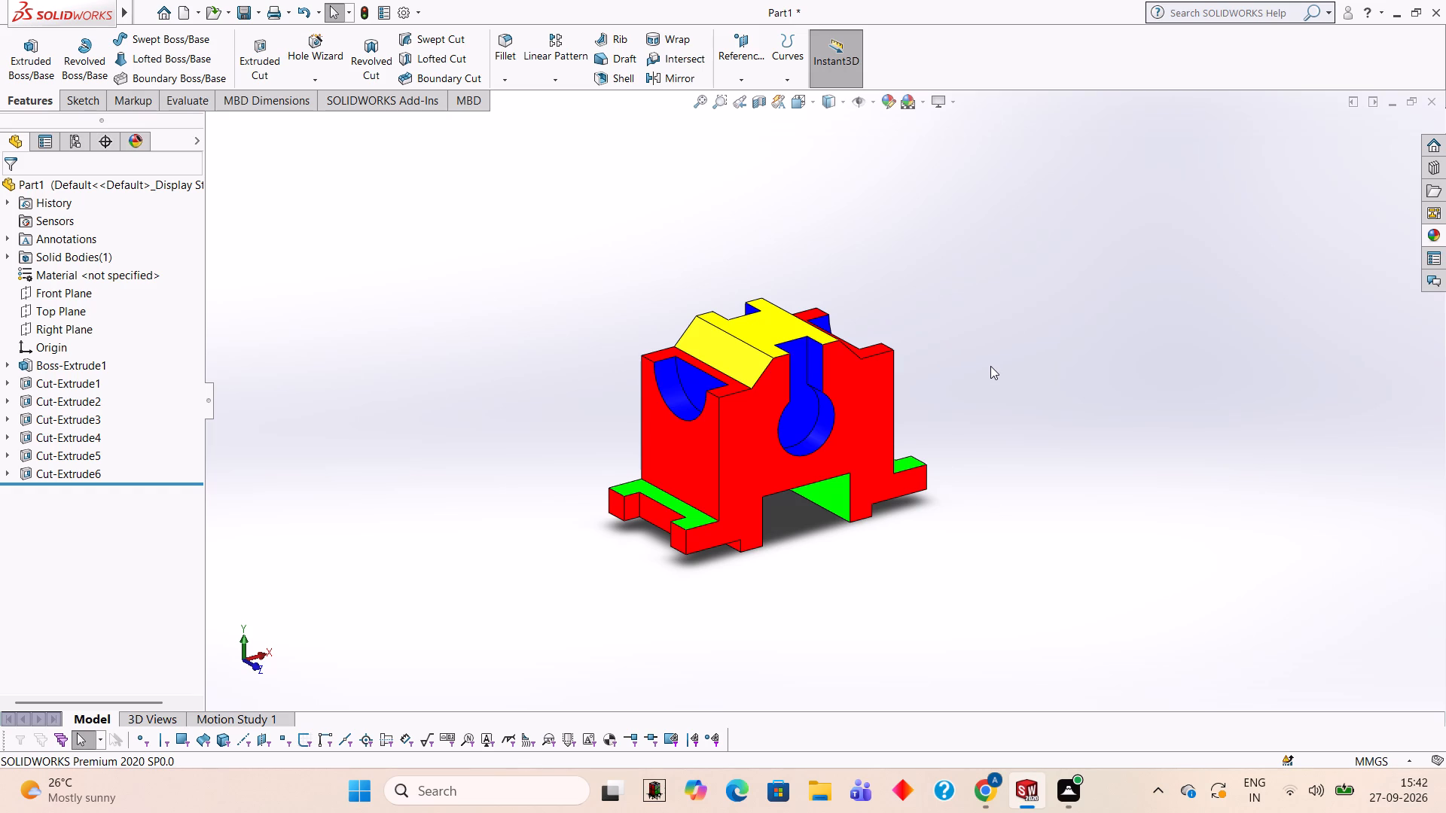
middle_click_drag(1030, 302, 1042, 306)
scroll(1000, 333, "down", 1)
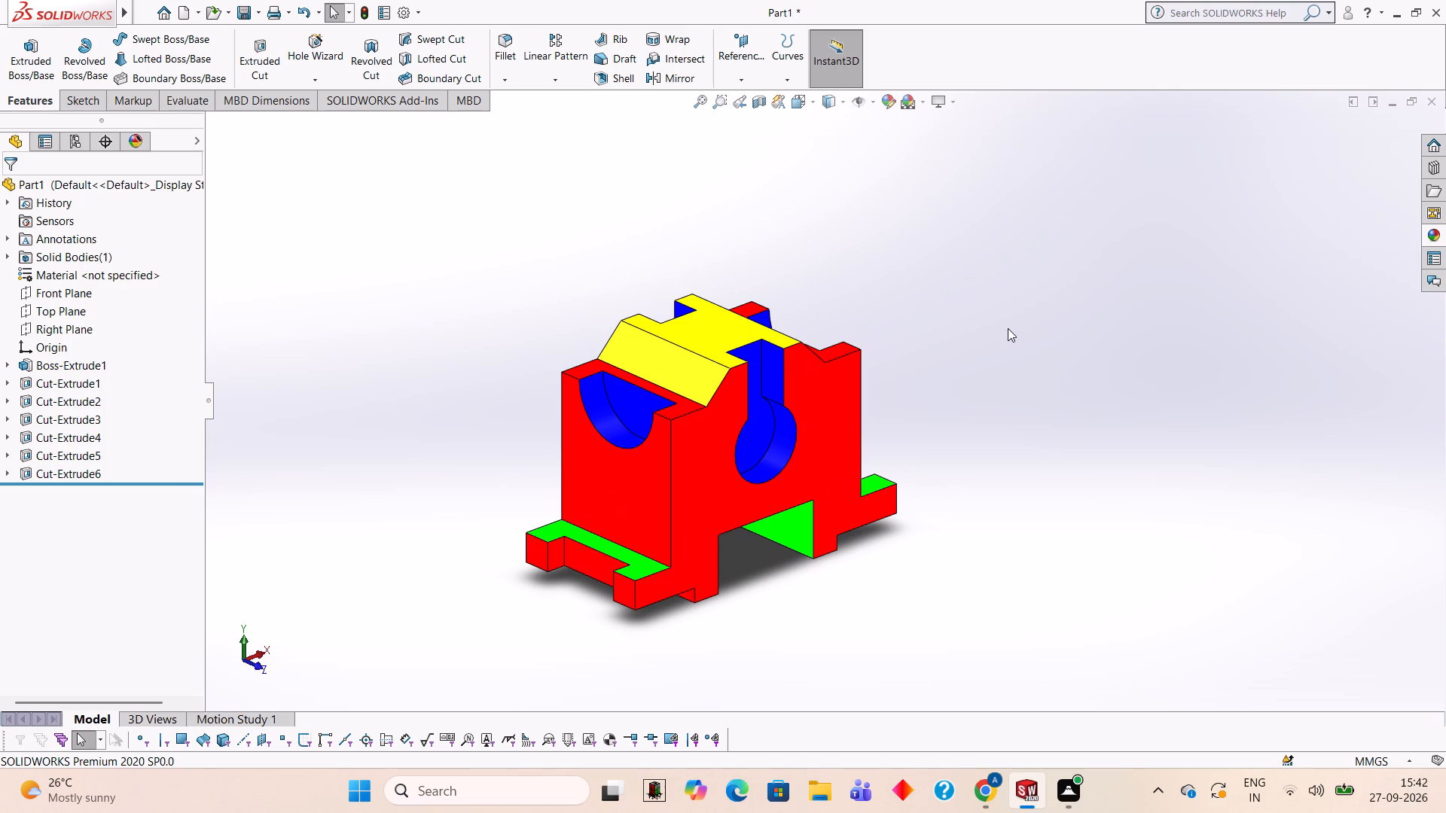
scroll(450, 549, "down", 1)
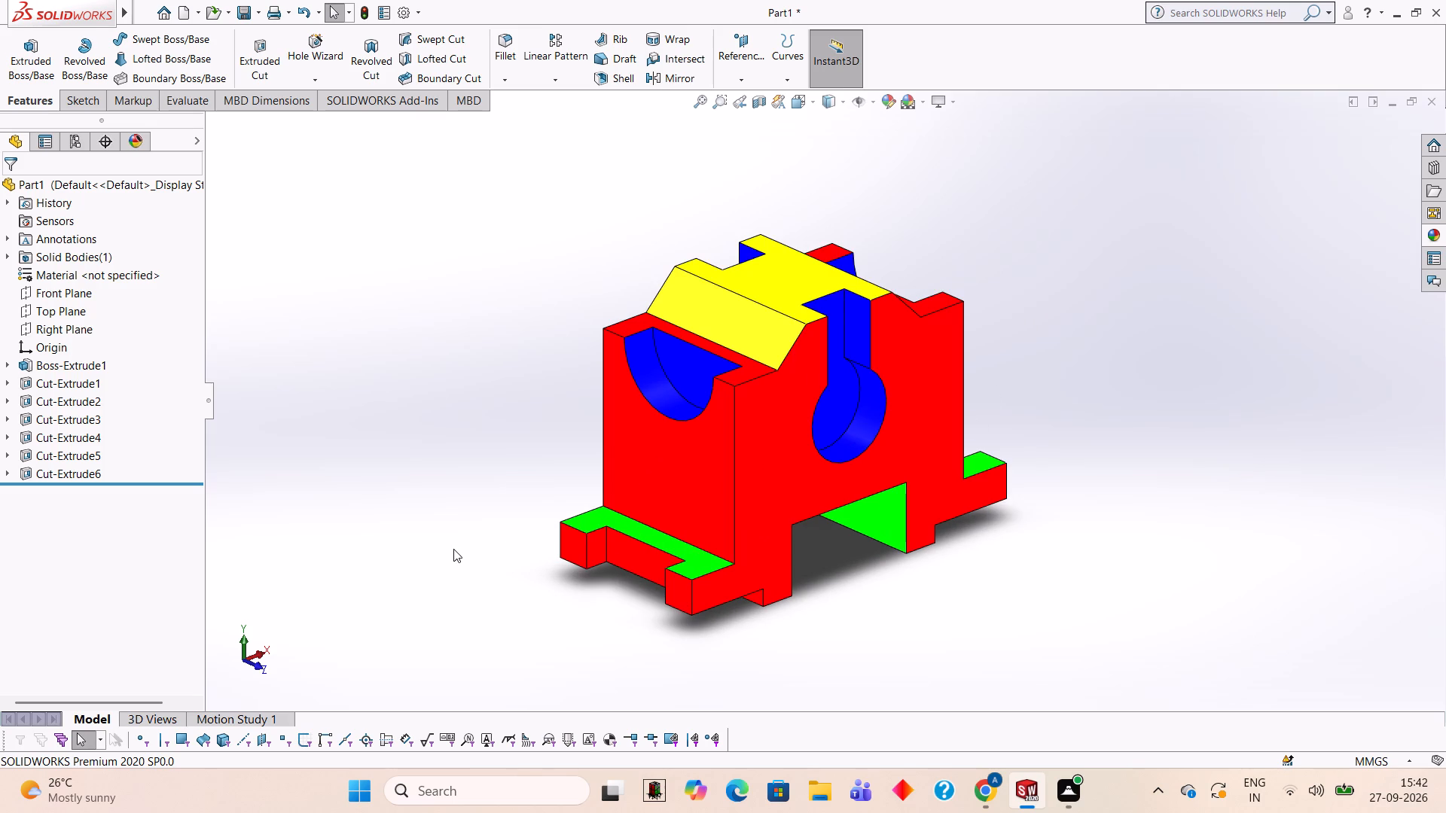
middle_click_drag(556, 452, 541, 444)
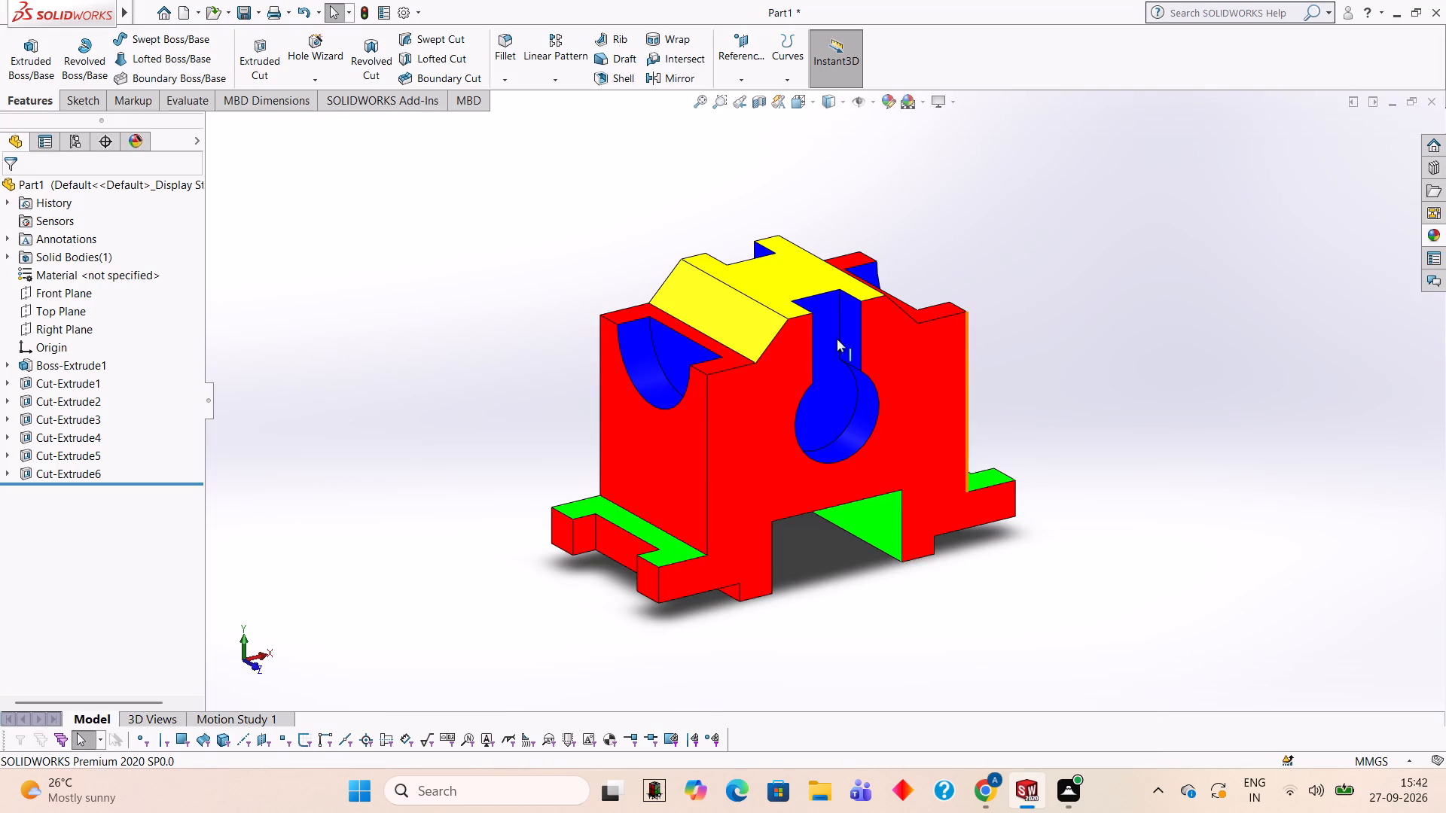
scroll(574, 323, "down", 1)
scroll(596, 324, "up", 1)
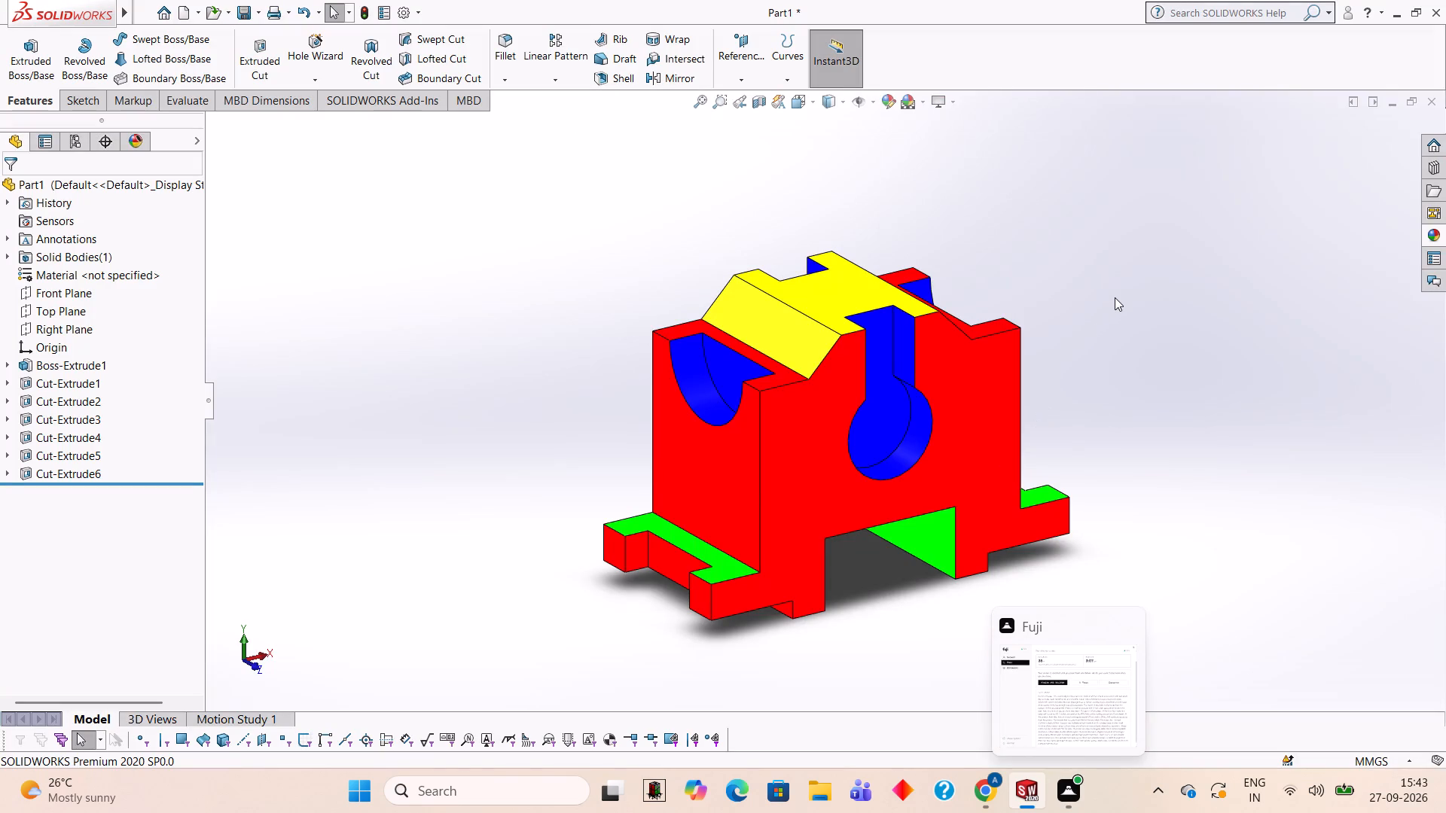
Save the part in the Documents folder as a SOLIDWORKS part named 1006.
key("ctrl+s")
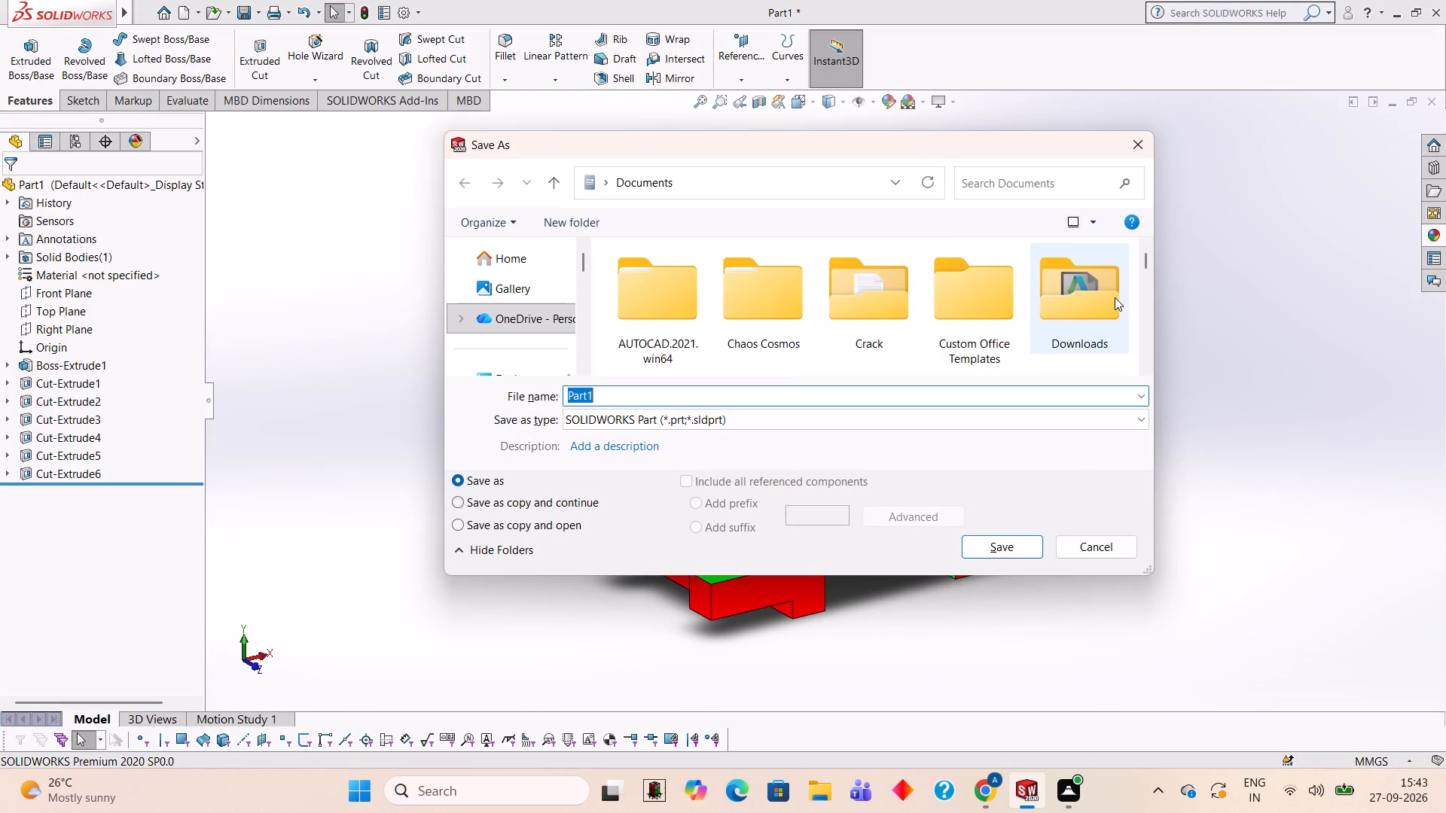
type("100")
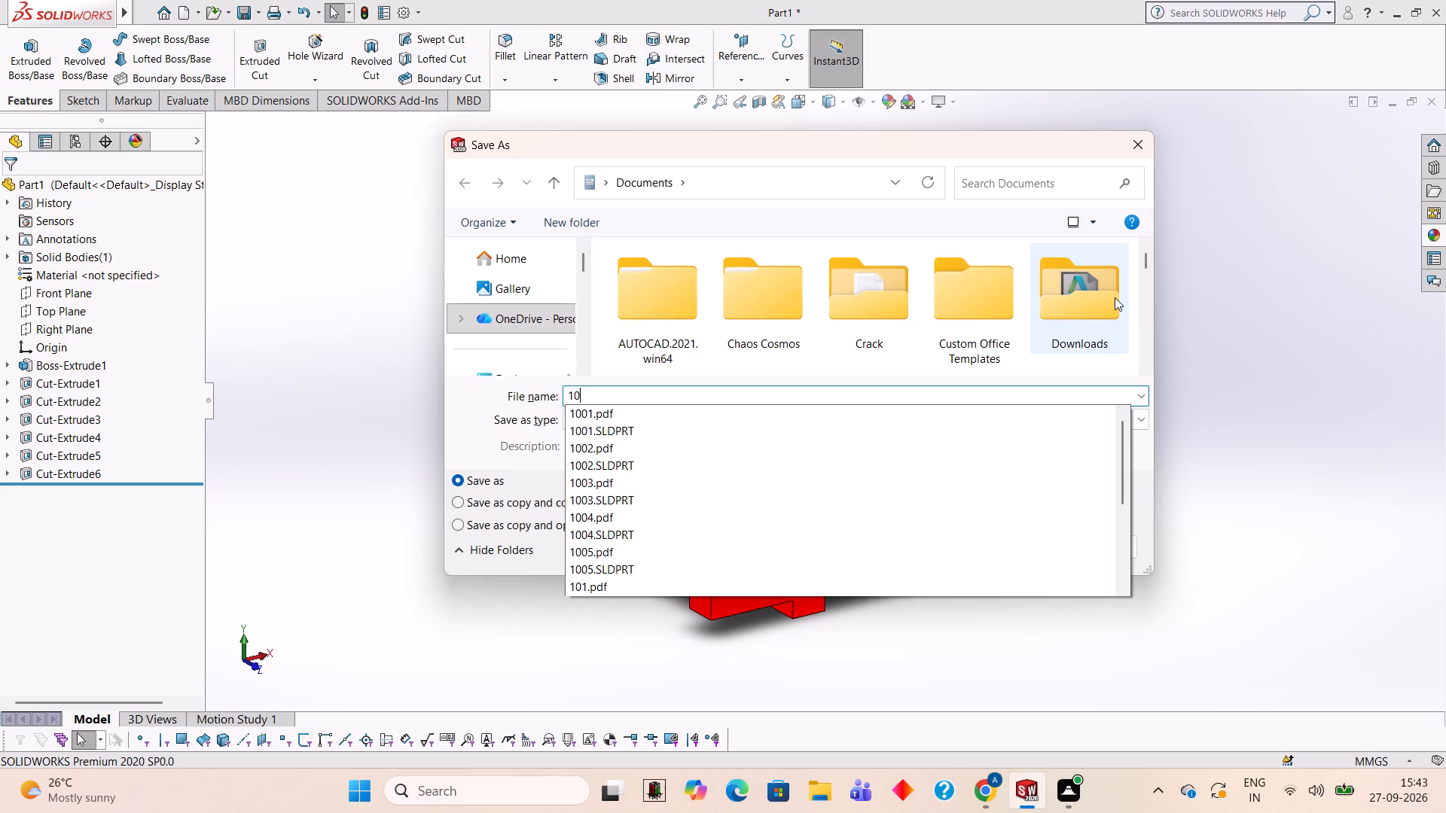
key("6")
key("Return")
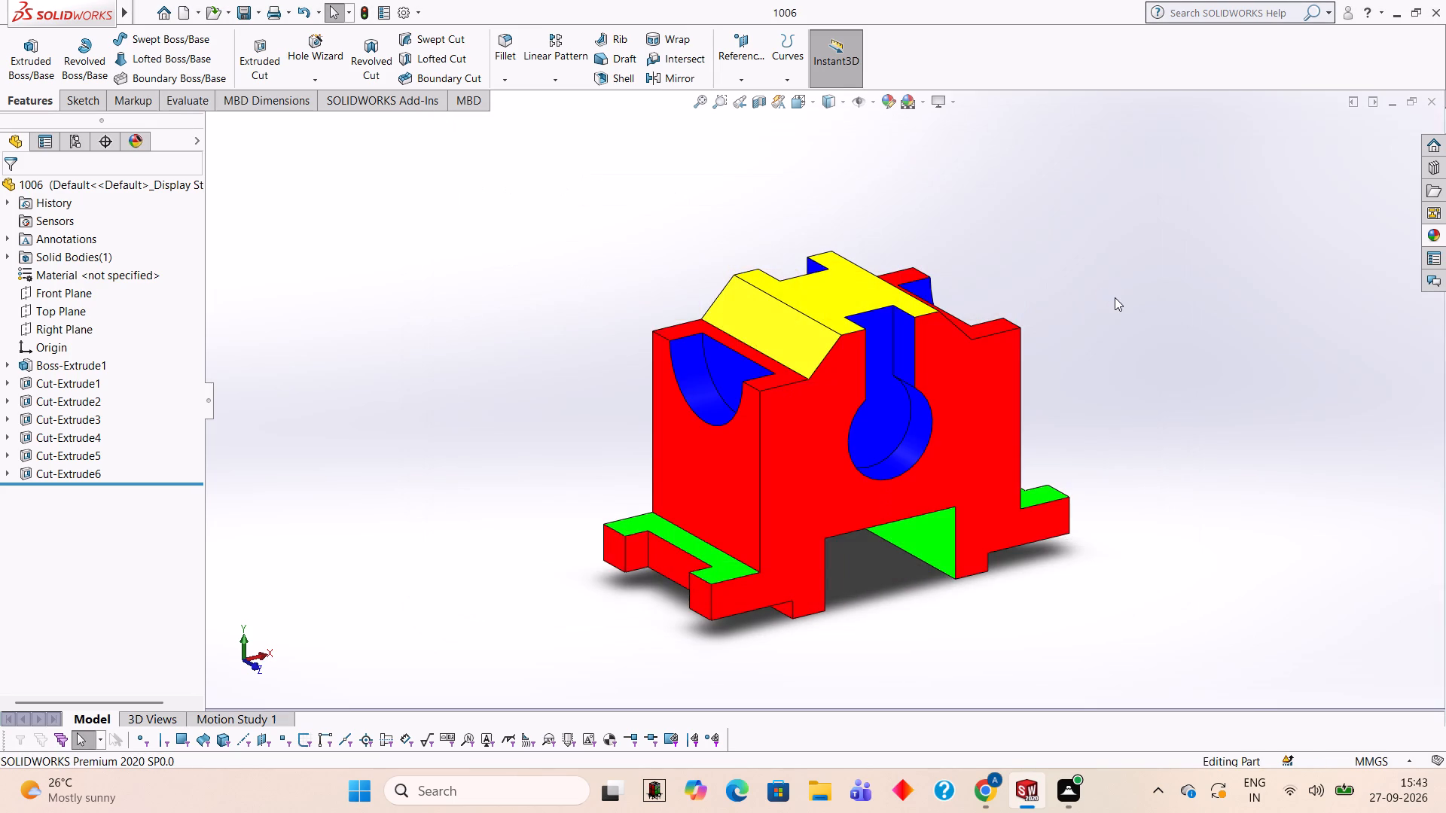
Save a copy of the part as 1006 in Adobe Portable Document Format (*.pdf) in the Documents folder.
left_click(450, 1)
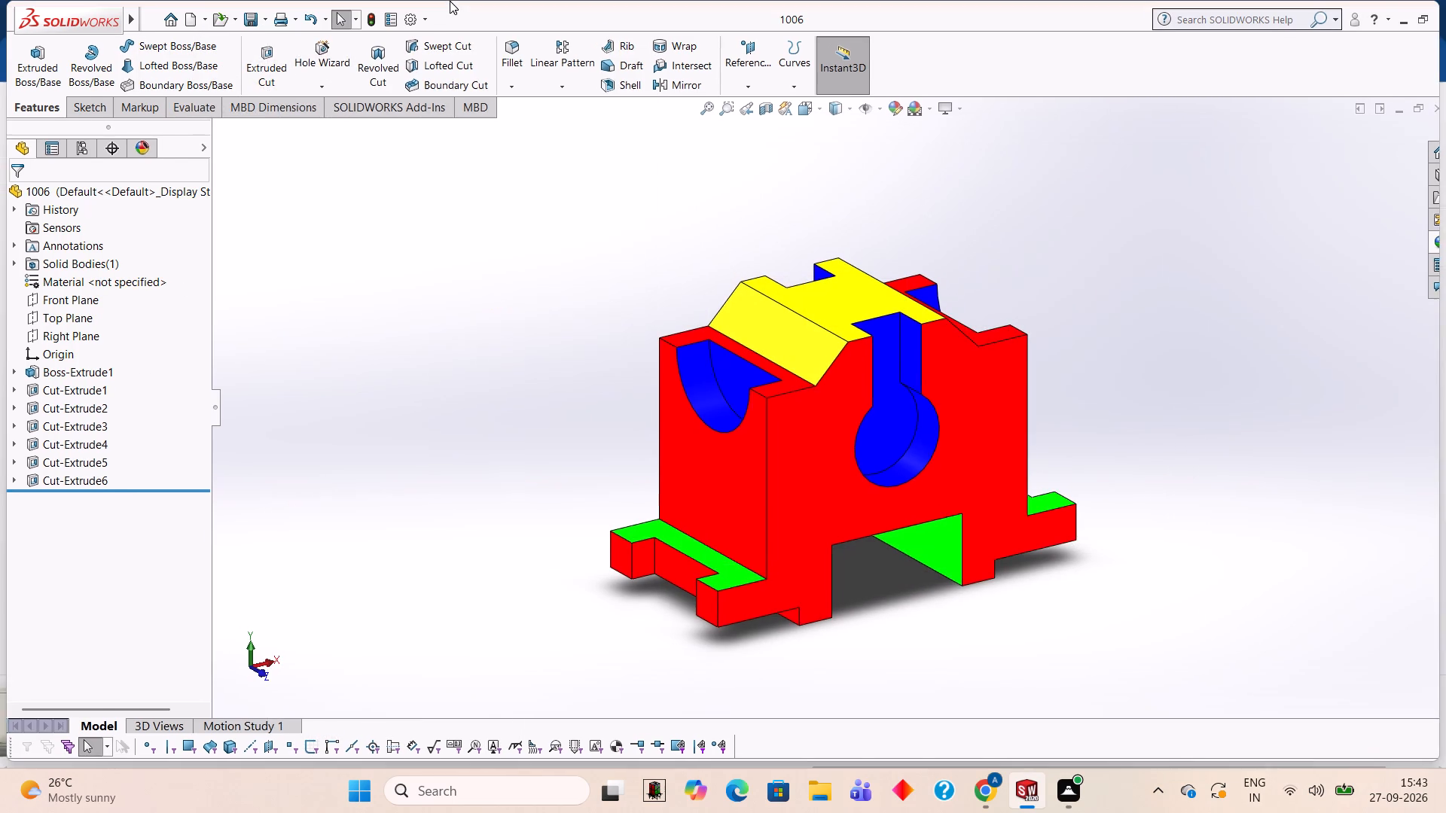
left_click(264, 18)
left_click(269, 52)
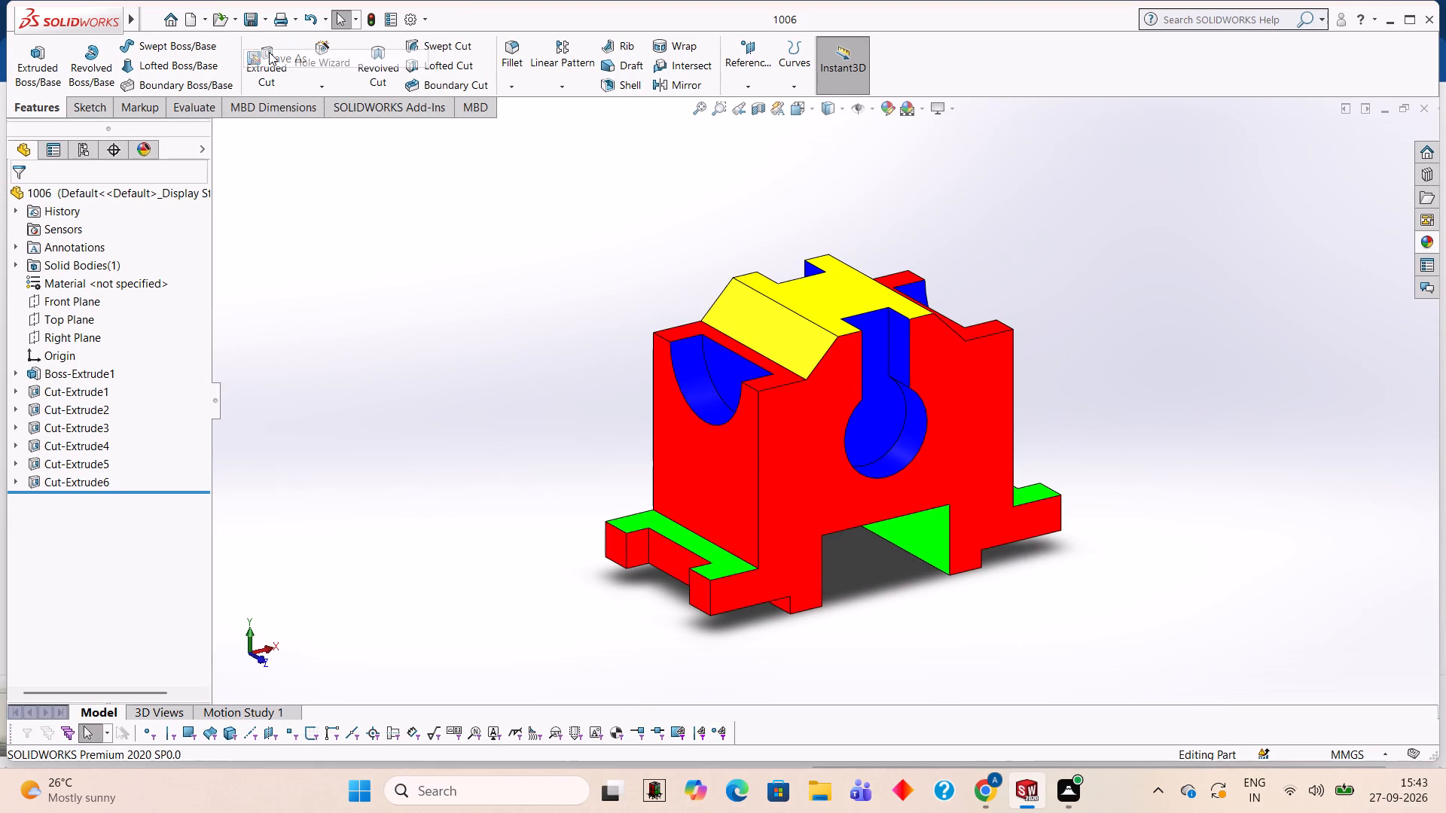
double_click(798, 428)
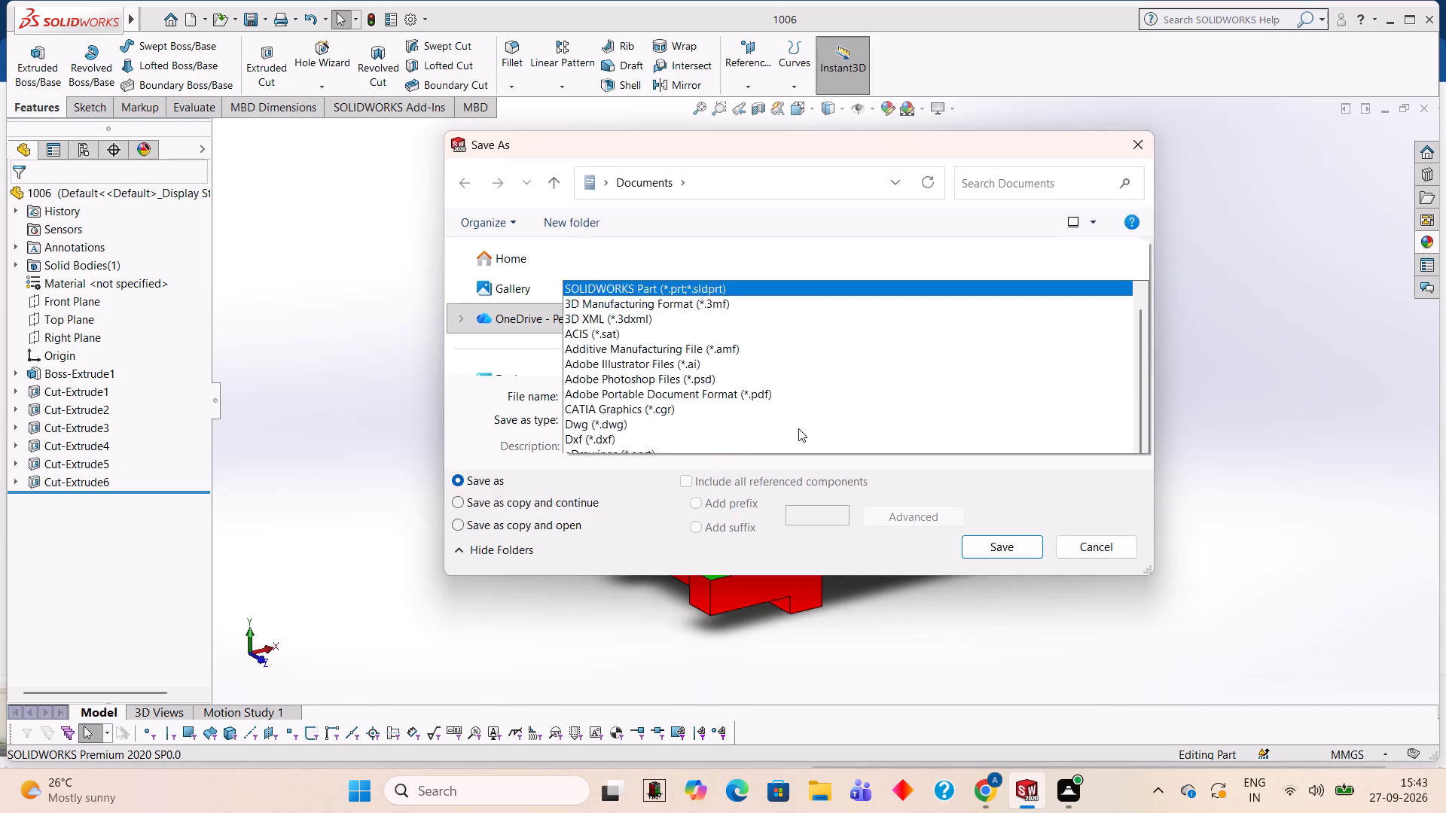
left_click(738, 477)
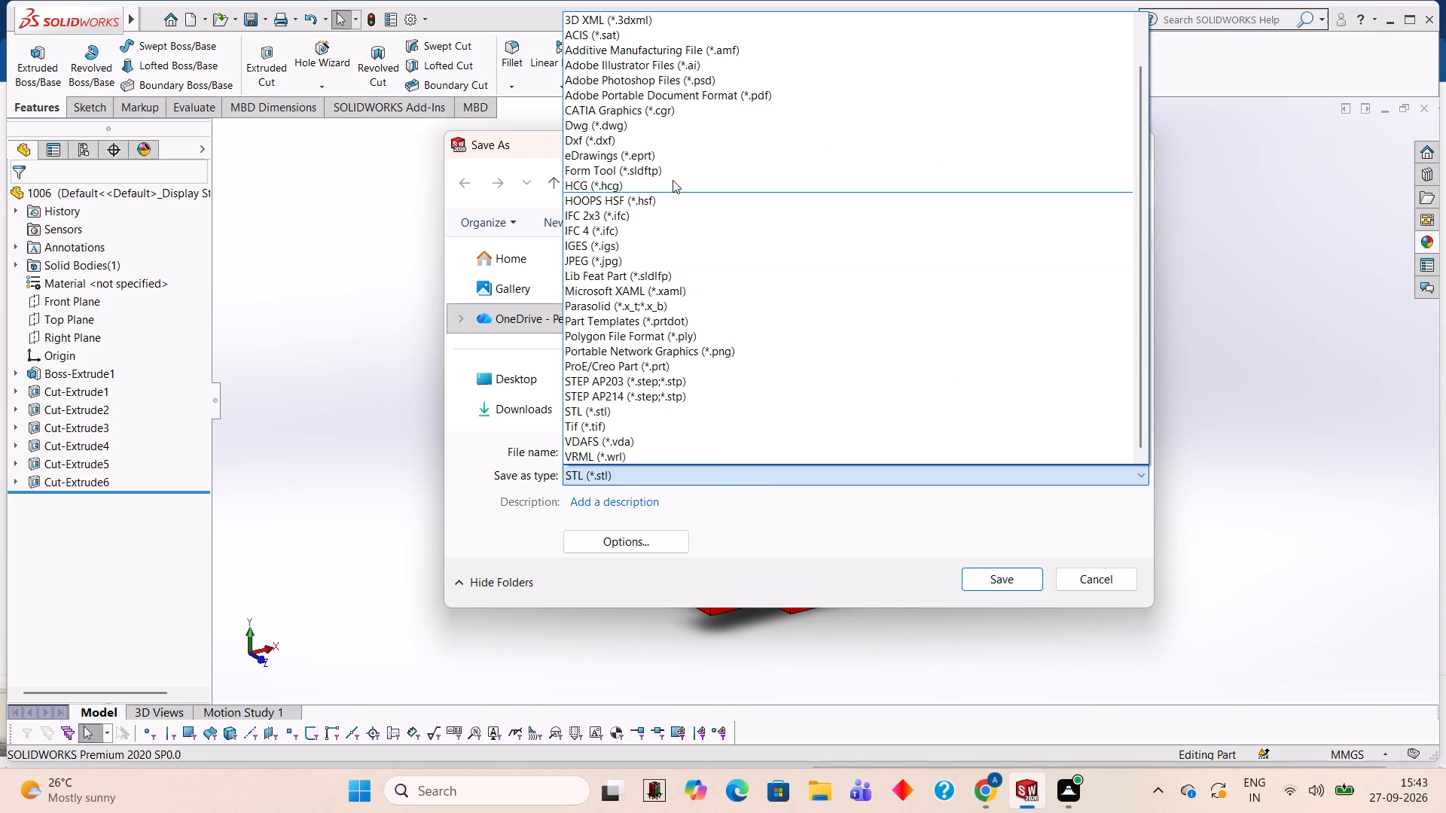
left_click(725, 98)
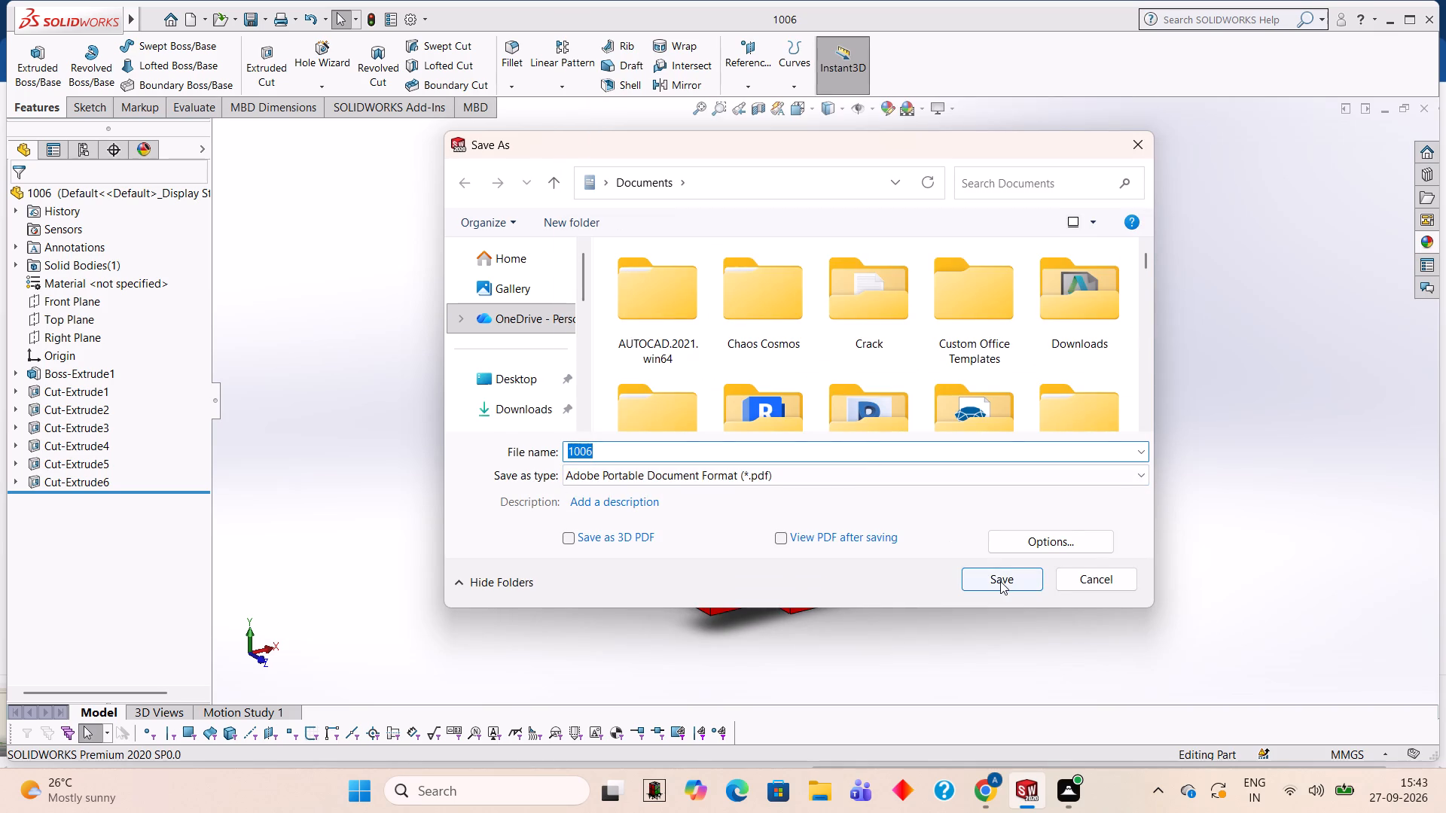
left_click(1000, 581)
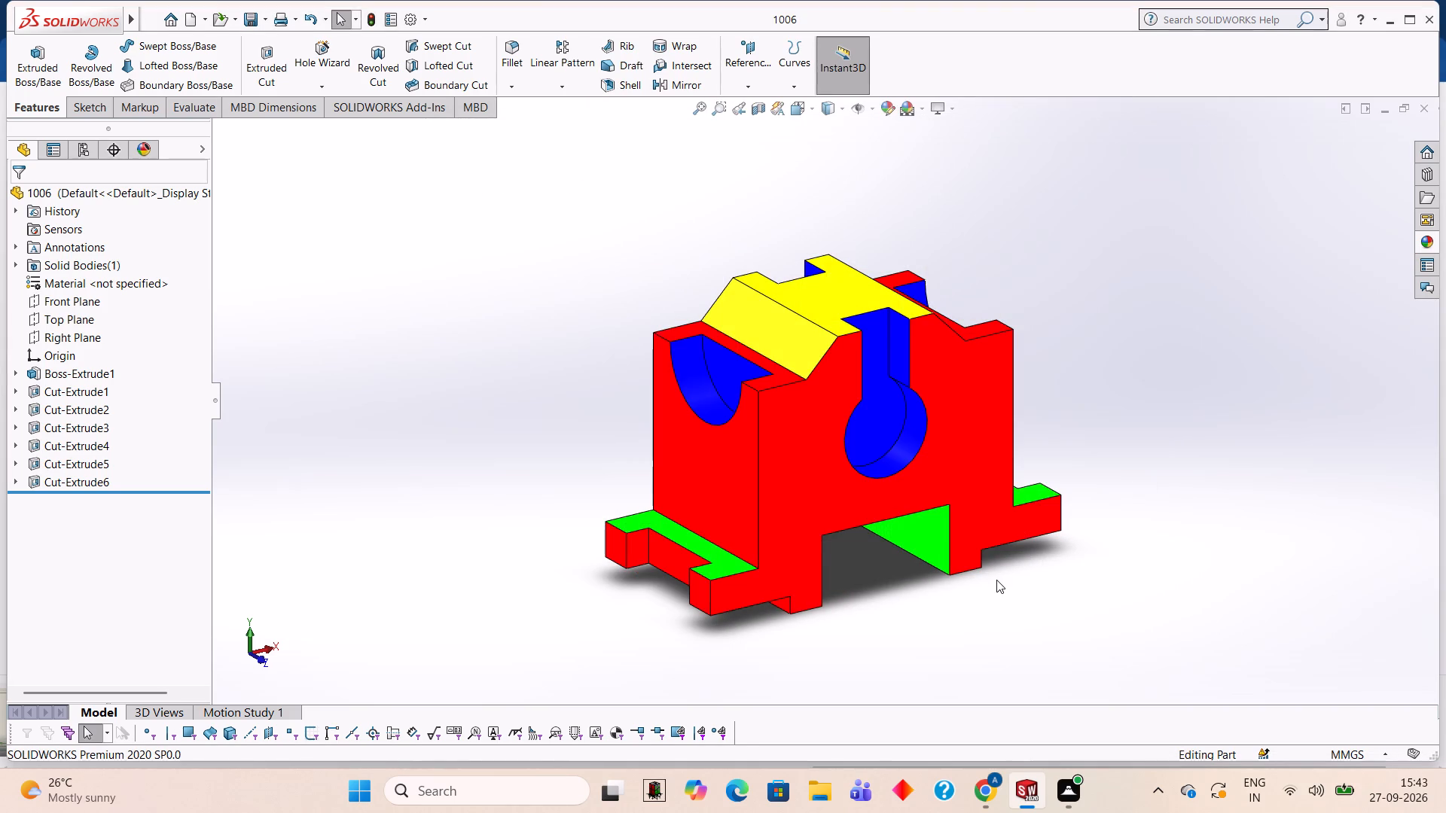